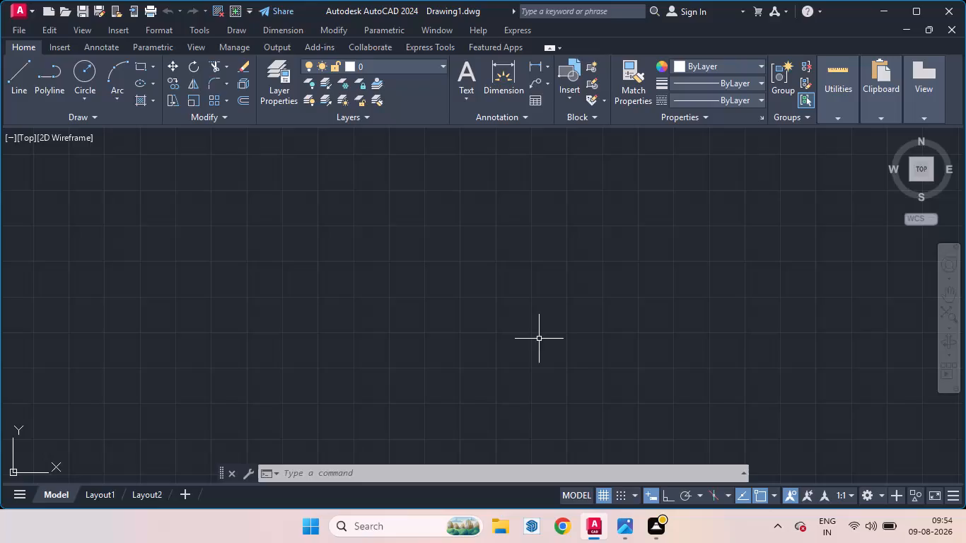
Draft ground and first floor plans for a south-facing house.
Configure the drawing units to Engineering length with 0'-0.0" precision and an insertion scale in inches.
key(n)
key(Return)
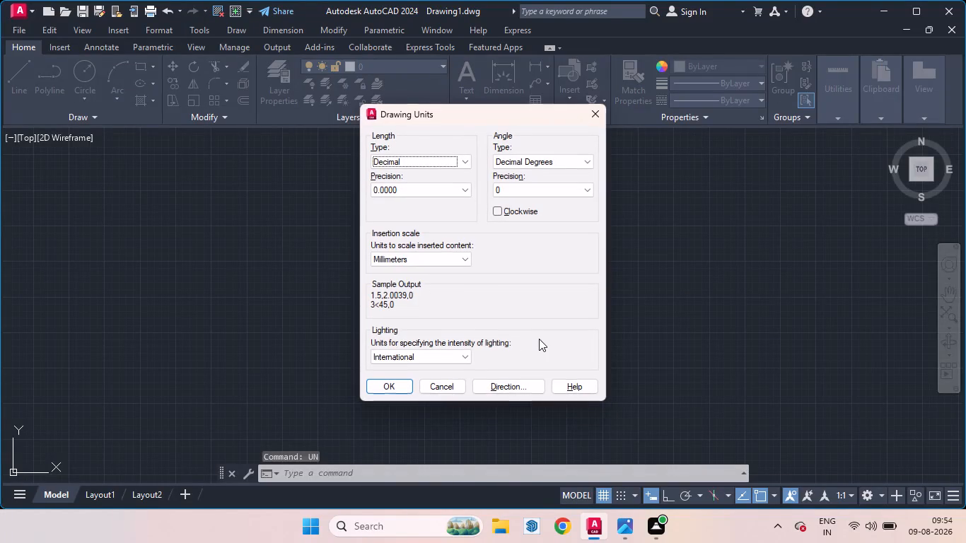
click(467, 164)
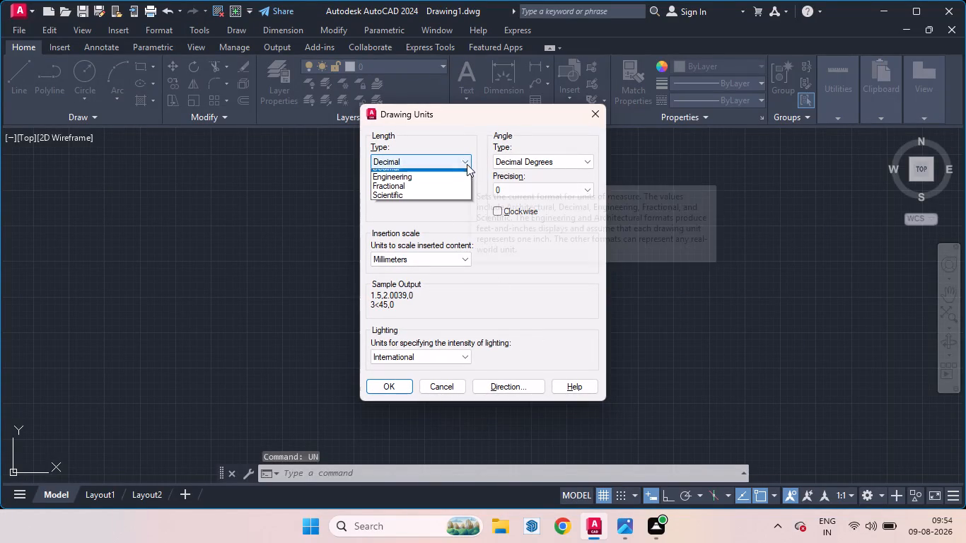
click(414, 192)
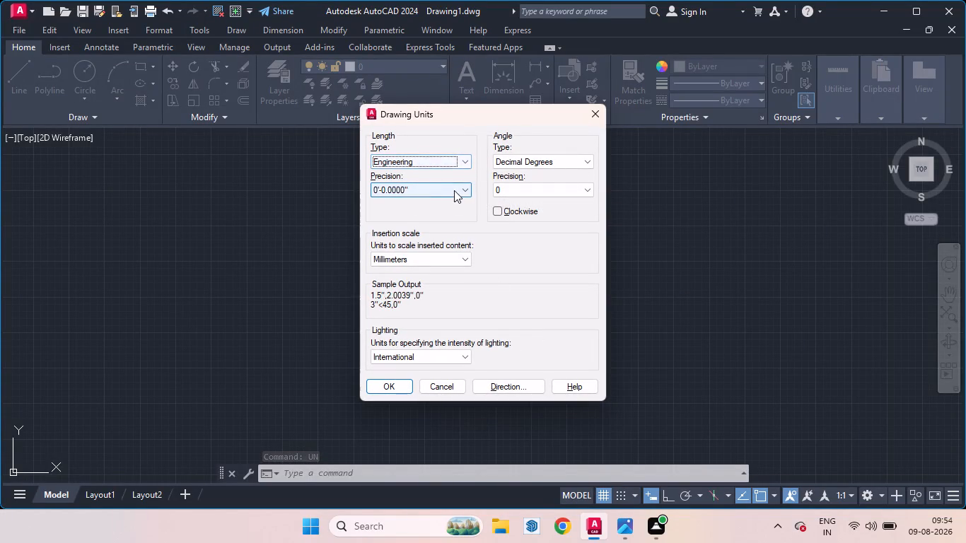
click(460, 190)
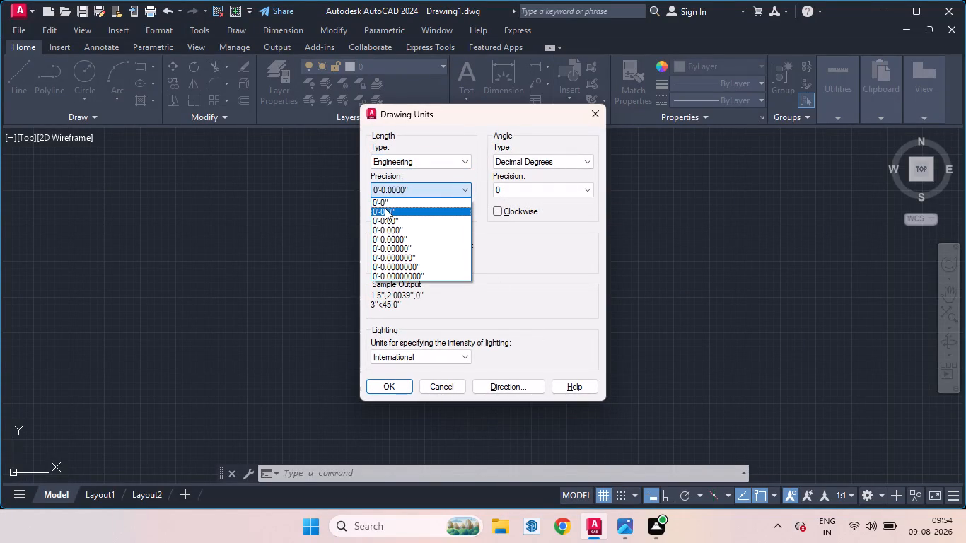
click(385, 209)
click(458, 259)
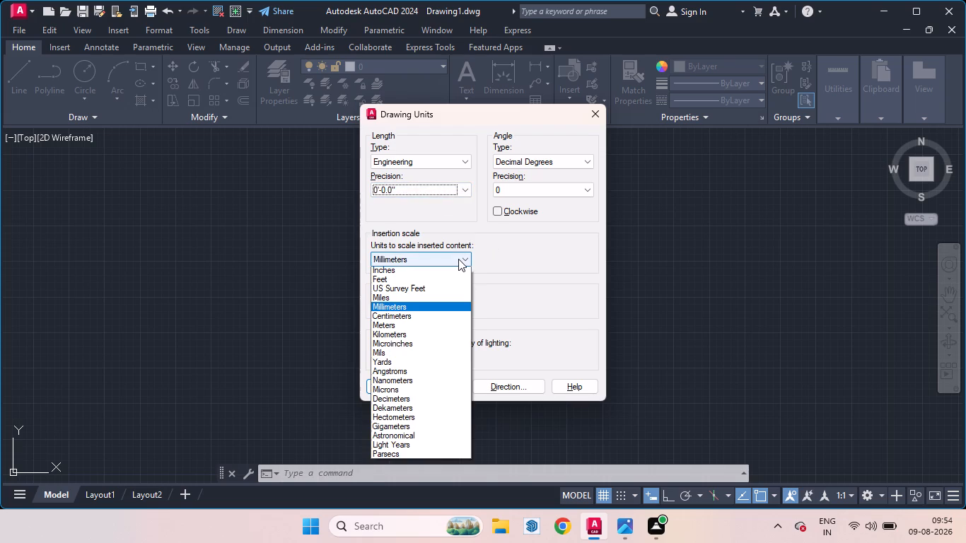
click(387, 282)
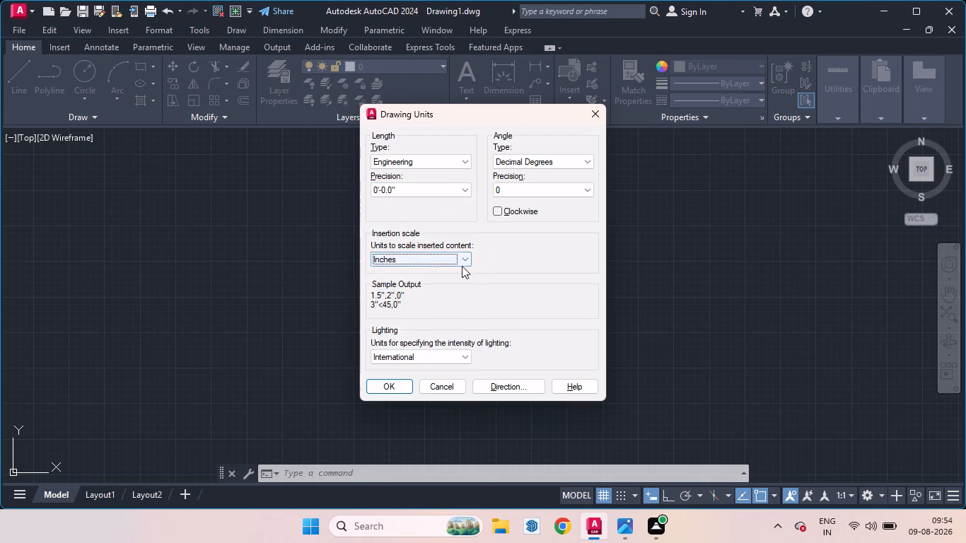
click(388, 390)
Modify the ISO-25 dimension style's primary units to Engineering format with 0'-0.0" precision and set the style current.
key(d)
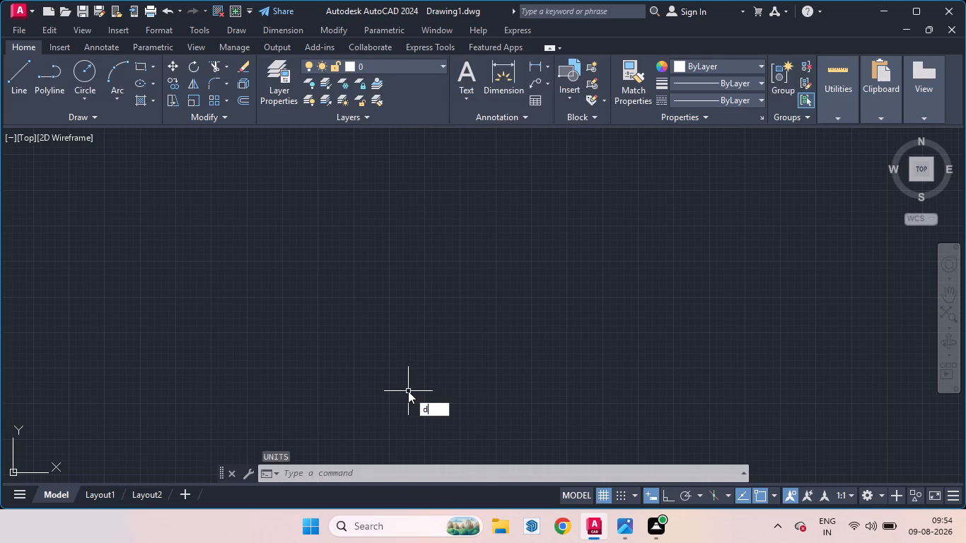
key(Return)
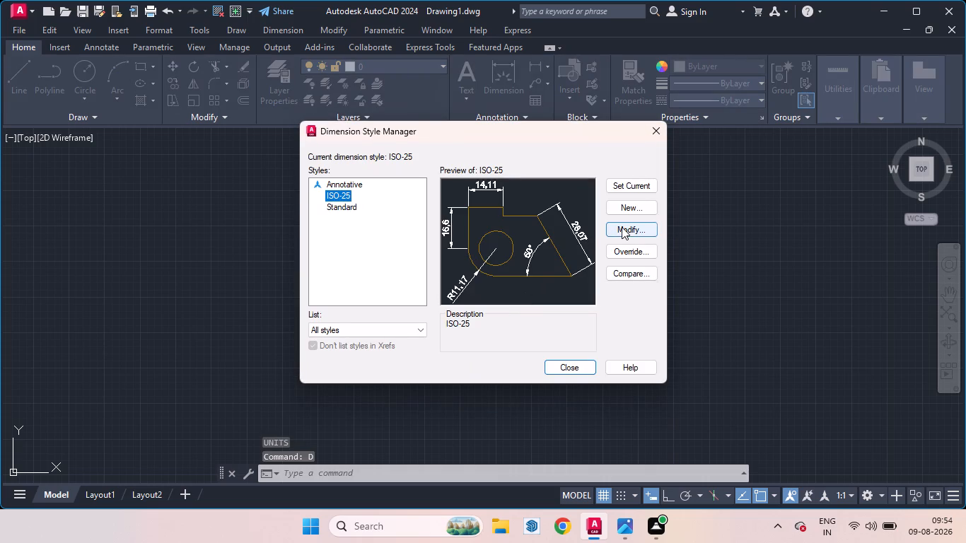
click(622, 227)
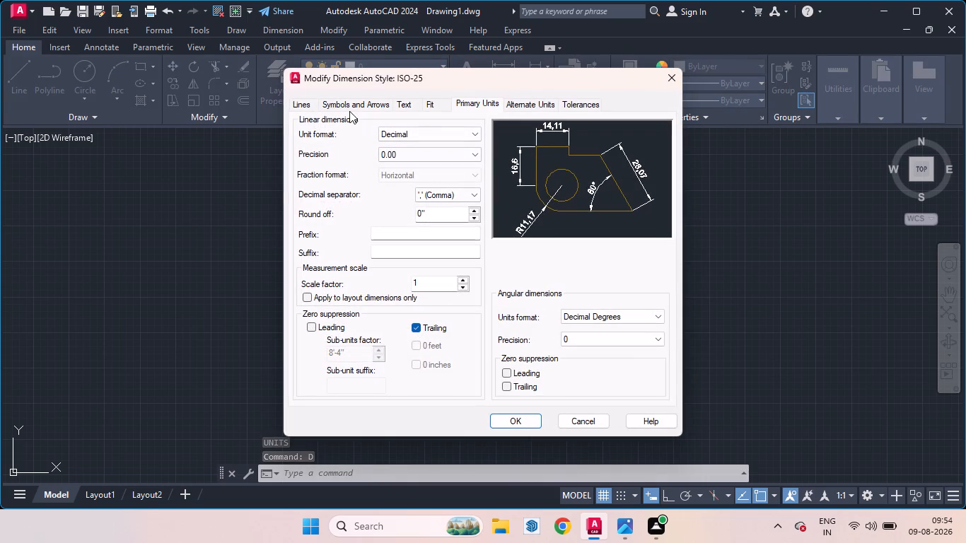
click(476, 134)
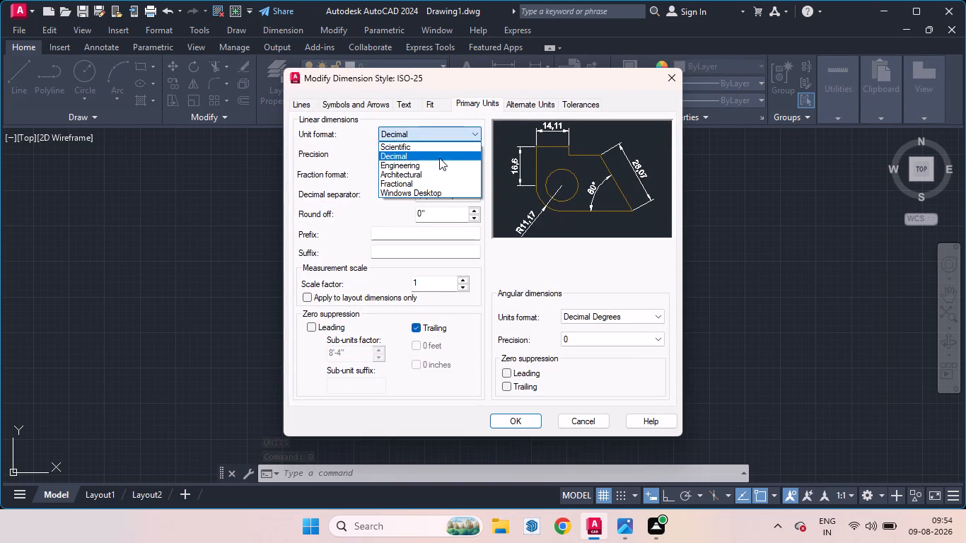
click(417, 164)
click(468, 156)
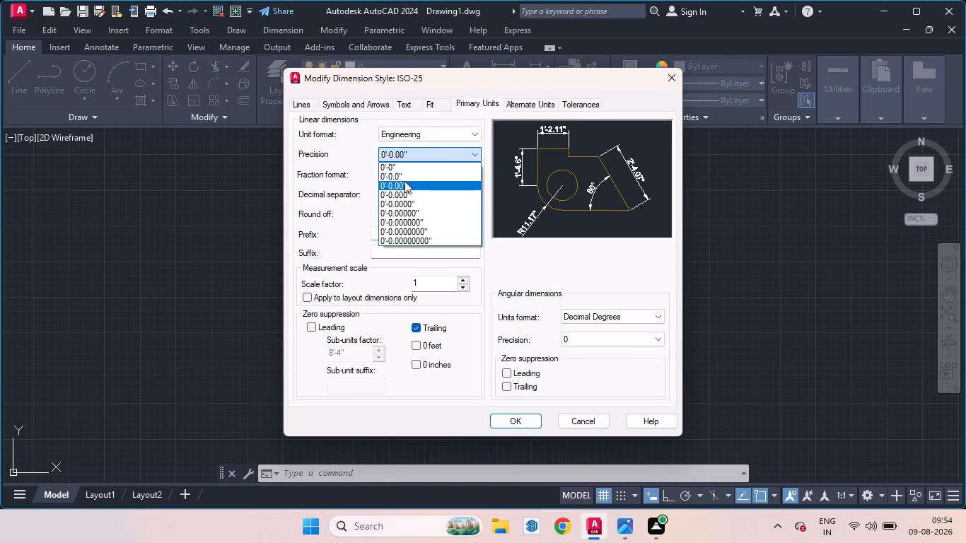
click(398, 173)
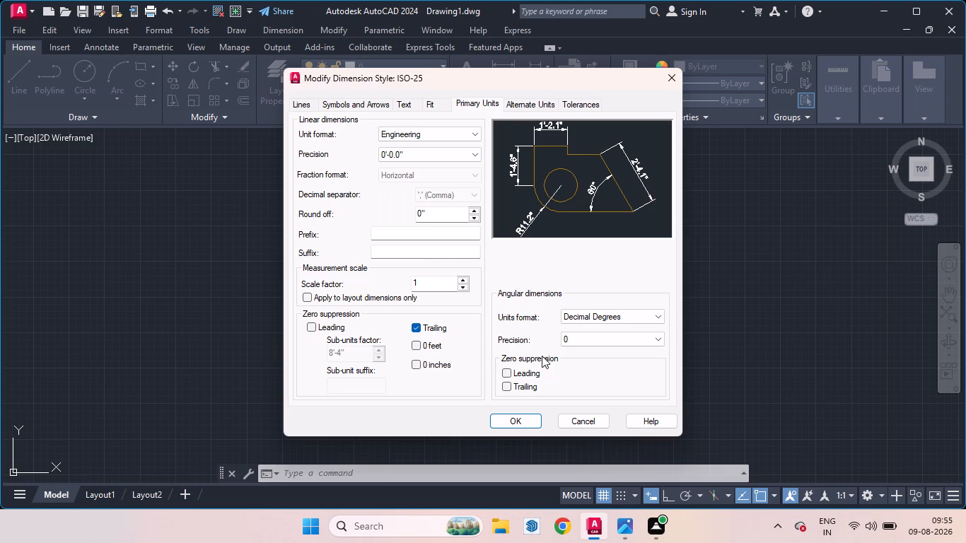
click(511, 416)
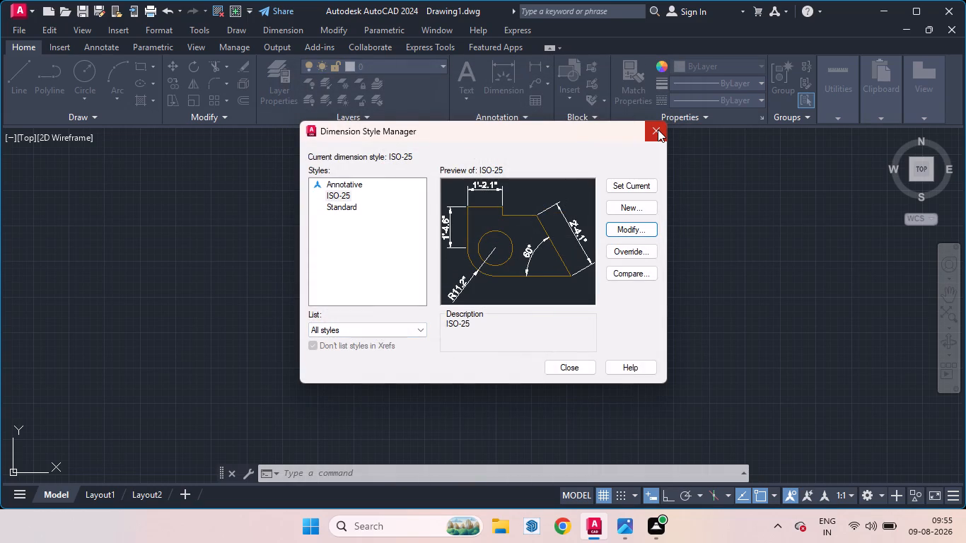
click(620, 228)
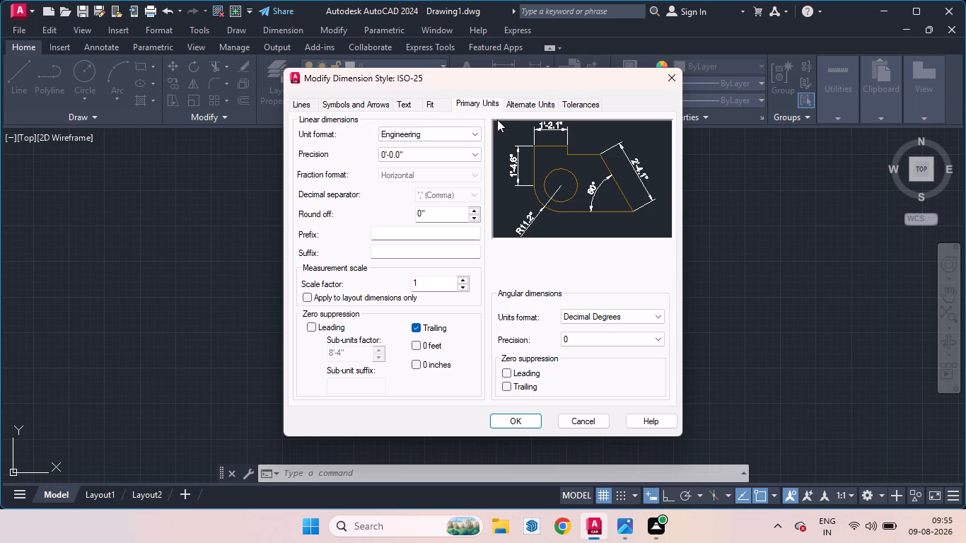
click(517, 424)
click(634, 189)
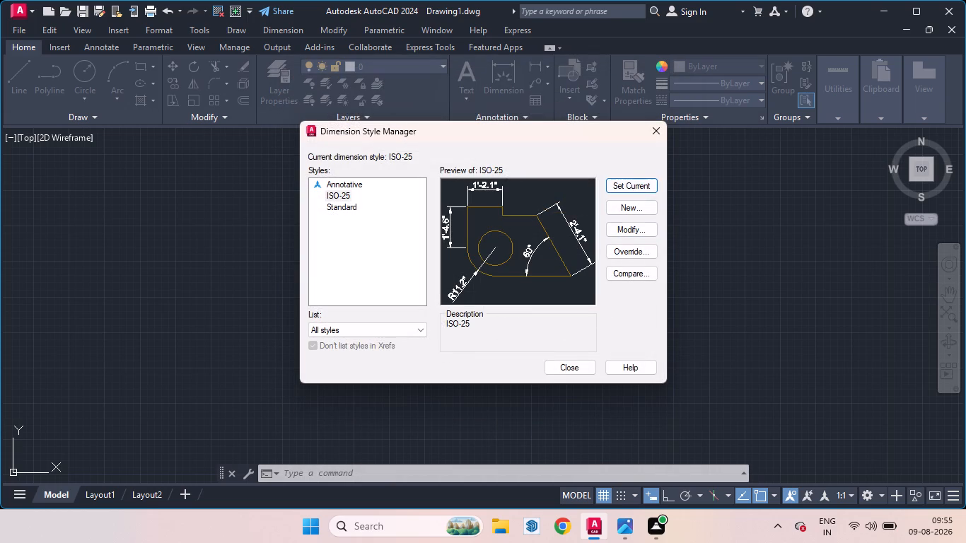
click(576, 367)
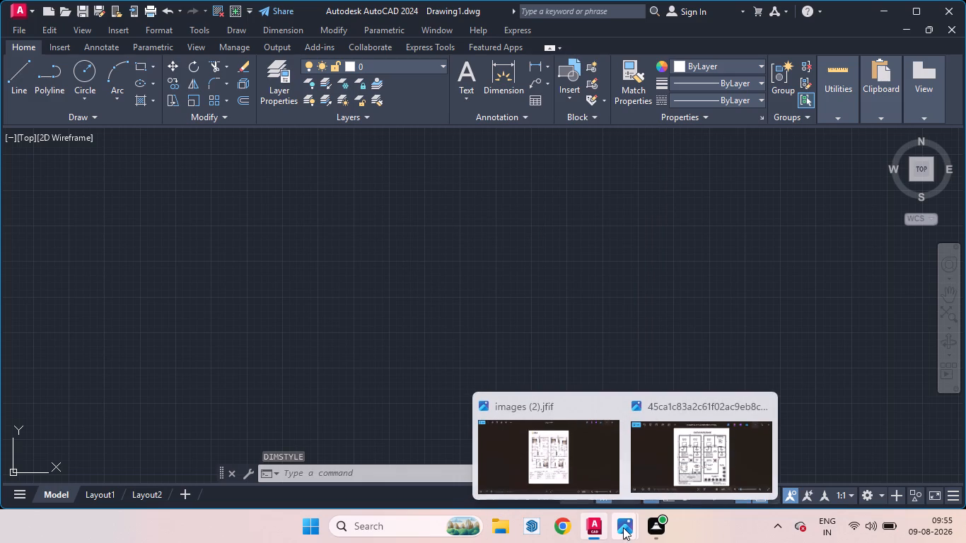
Switch to the South Facing House plan image in Photos and tile it beside the AutoCAD drawing, giving the drawing the wider share.
click(675, 454)
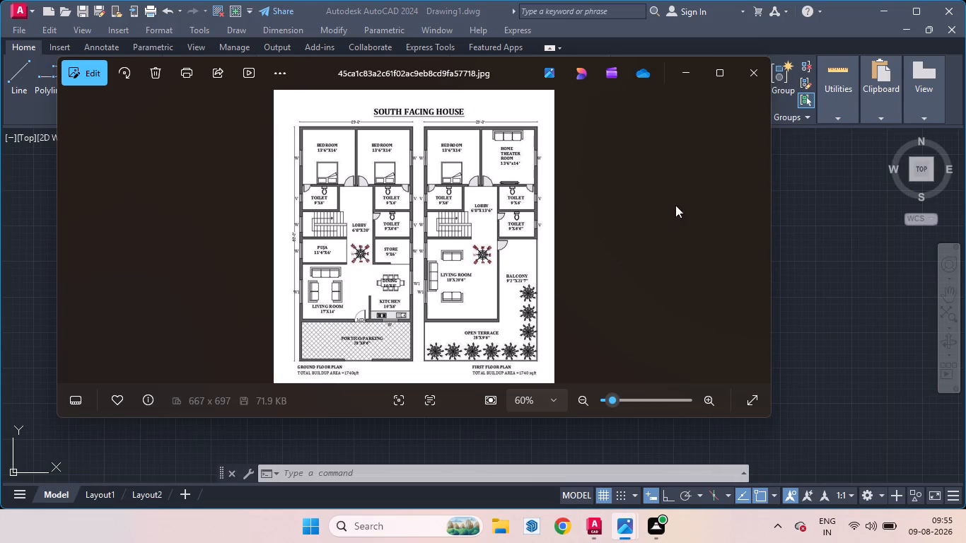
click(609, 234)
drag(516, 65, 0, 114)
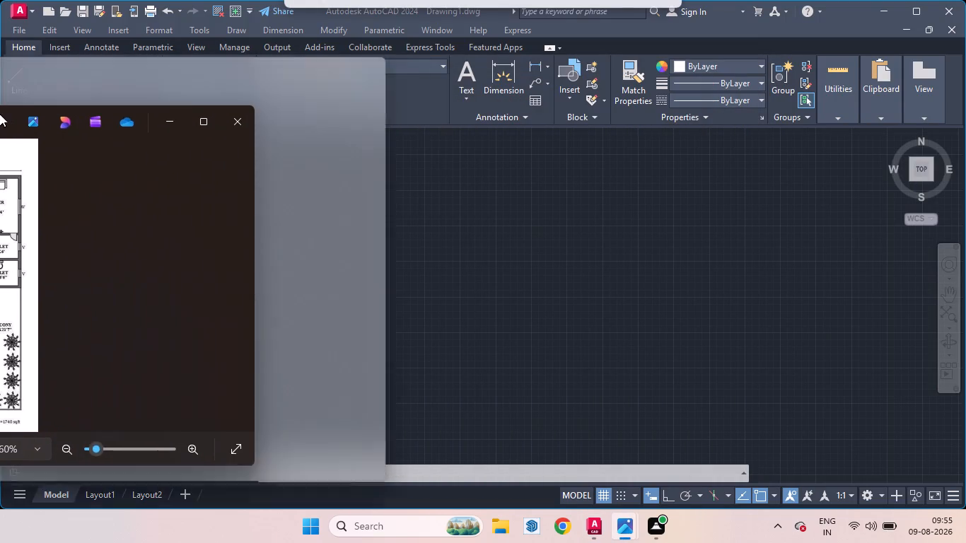
drag(0, 114, 0, 115)
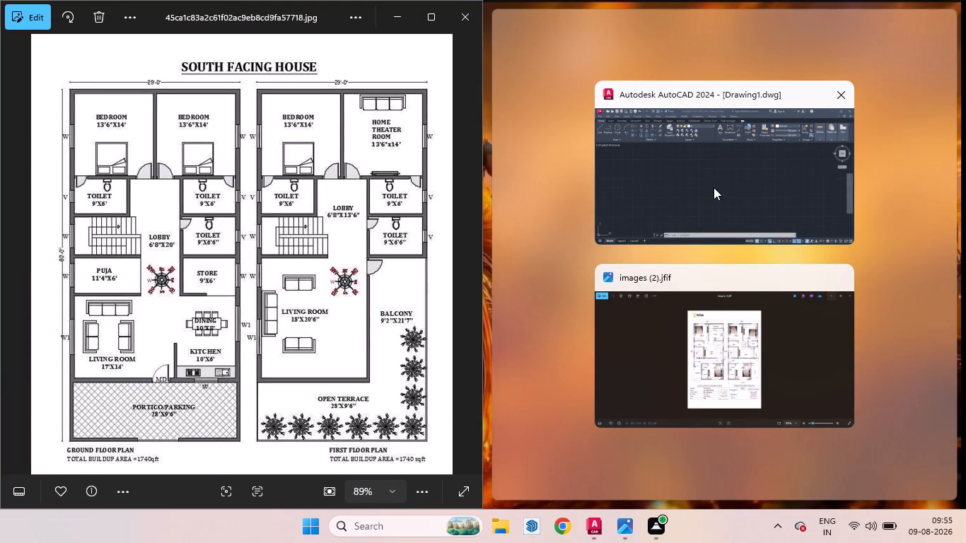
click(714, 187)
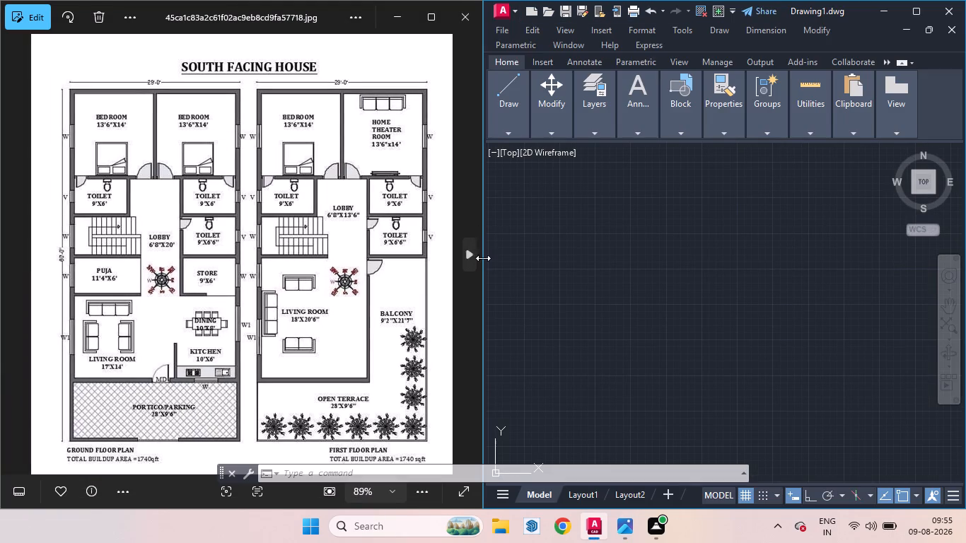
drag(482, 279, 448, 274)
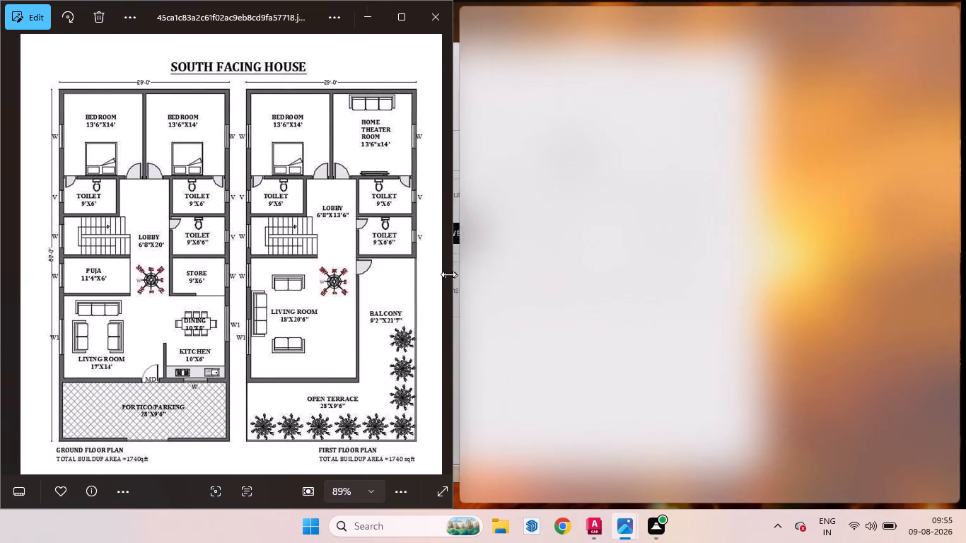
drag(448, 274, 337, 255)
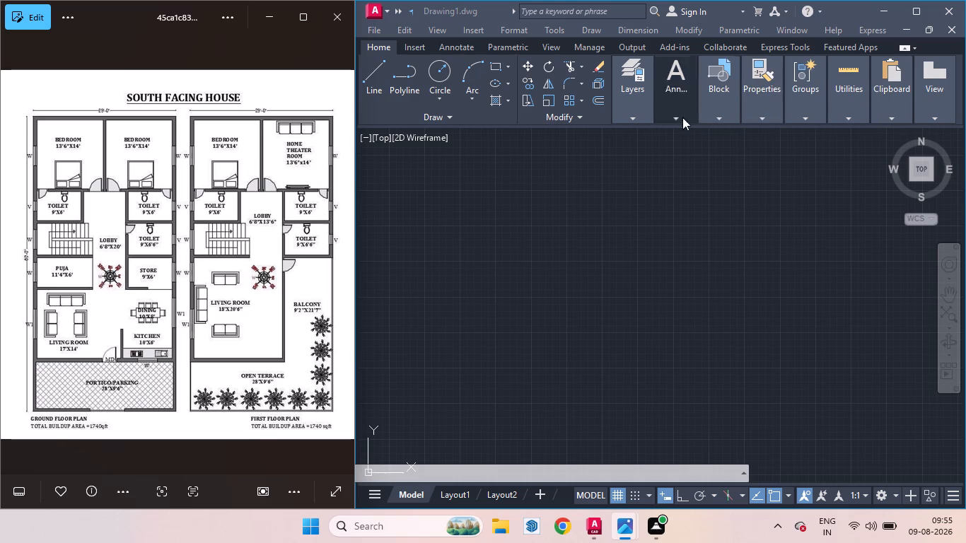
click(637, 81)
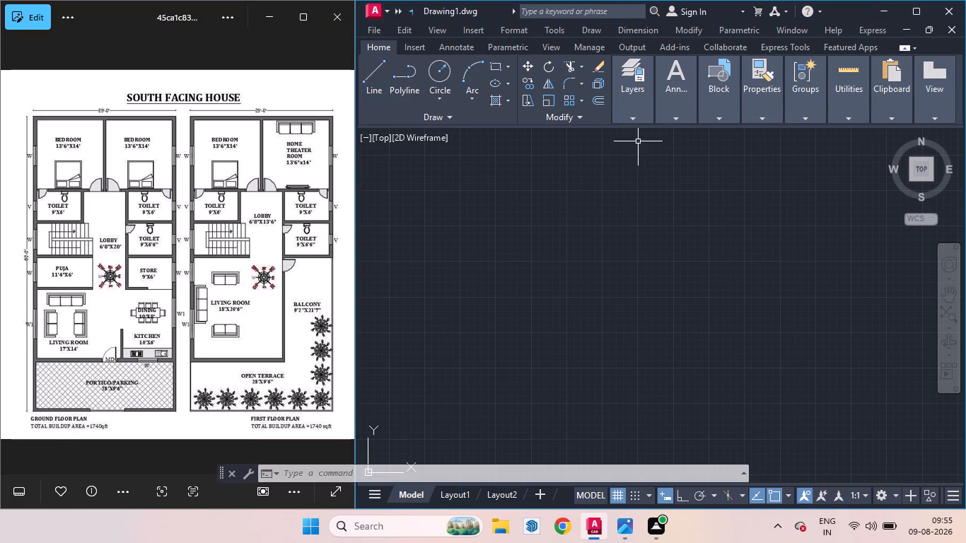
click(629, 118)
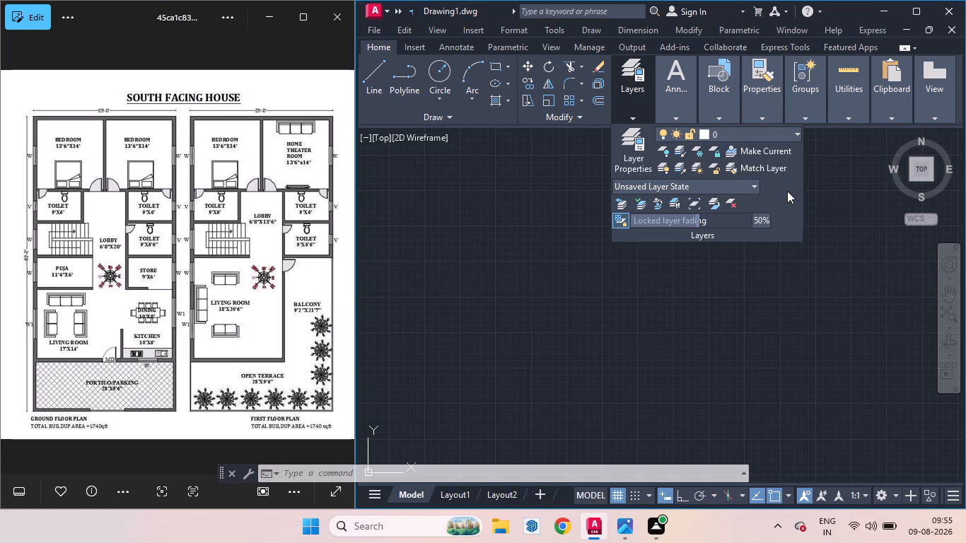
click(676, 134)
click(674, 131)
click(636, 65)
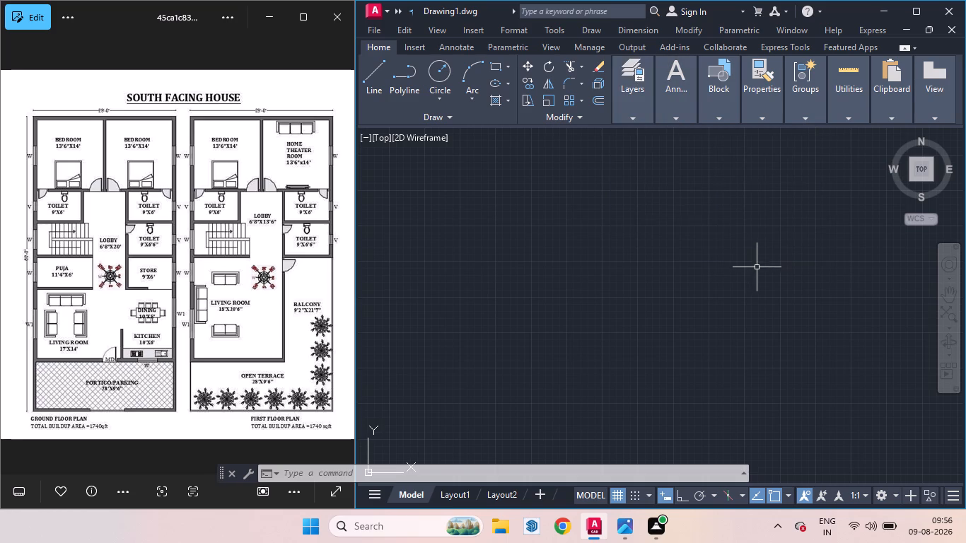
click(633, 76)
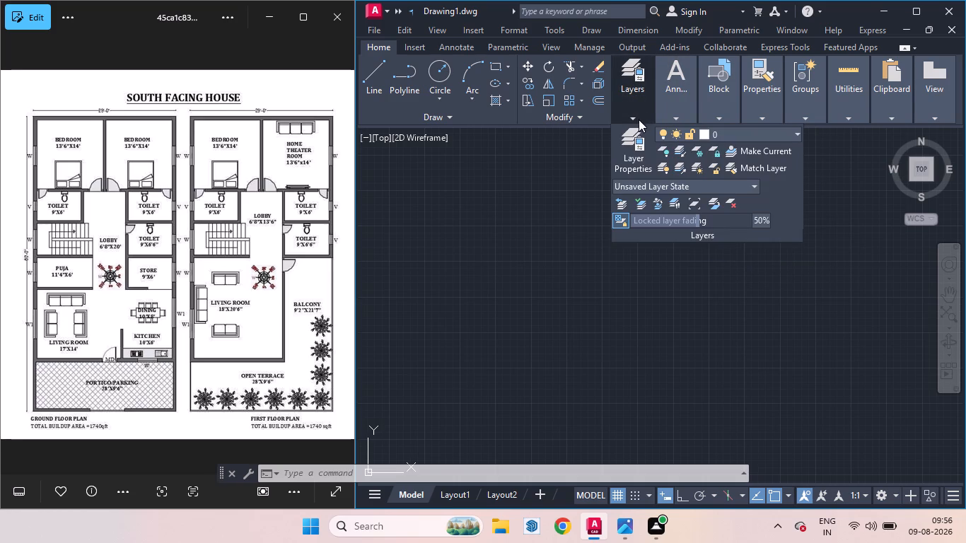
Maximize the drawing window and open the Layer Properties Manager.
click(927, 15)
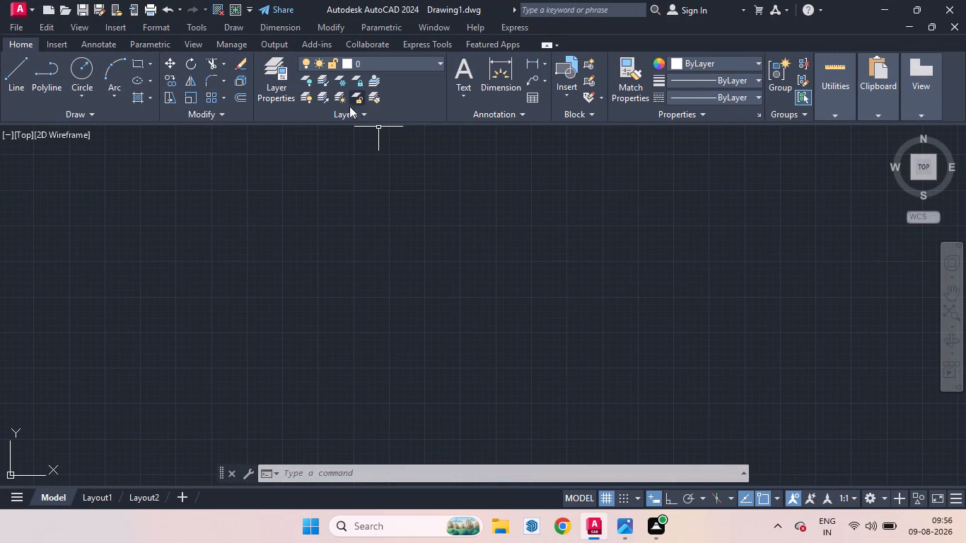
click(264, 75)
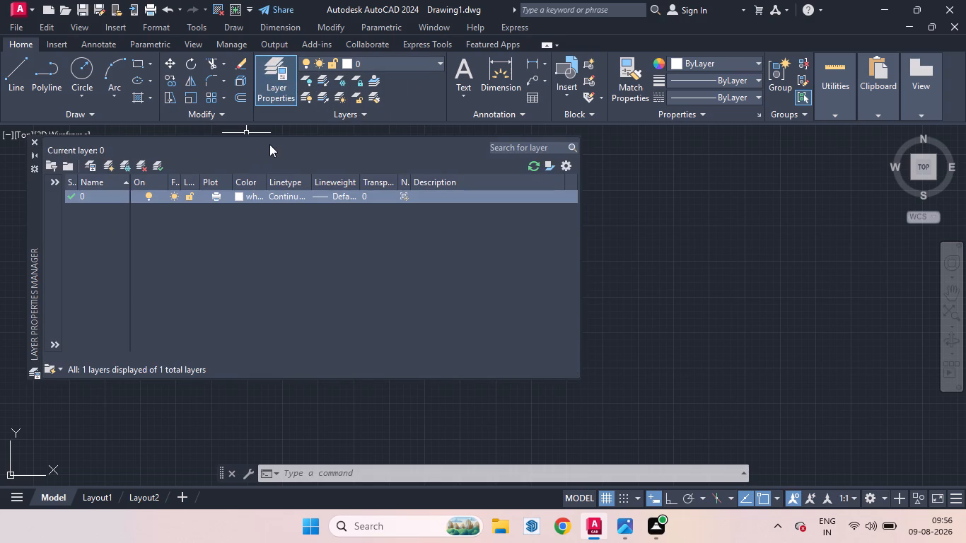
drag(269, 144, 364, 123)
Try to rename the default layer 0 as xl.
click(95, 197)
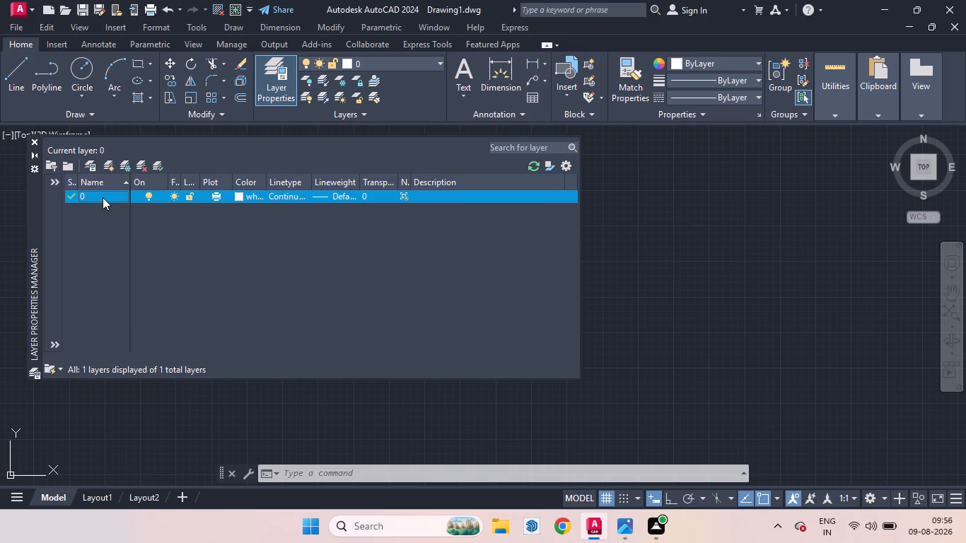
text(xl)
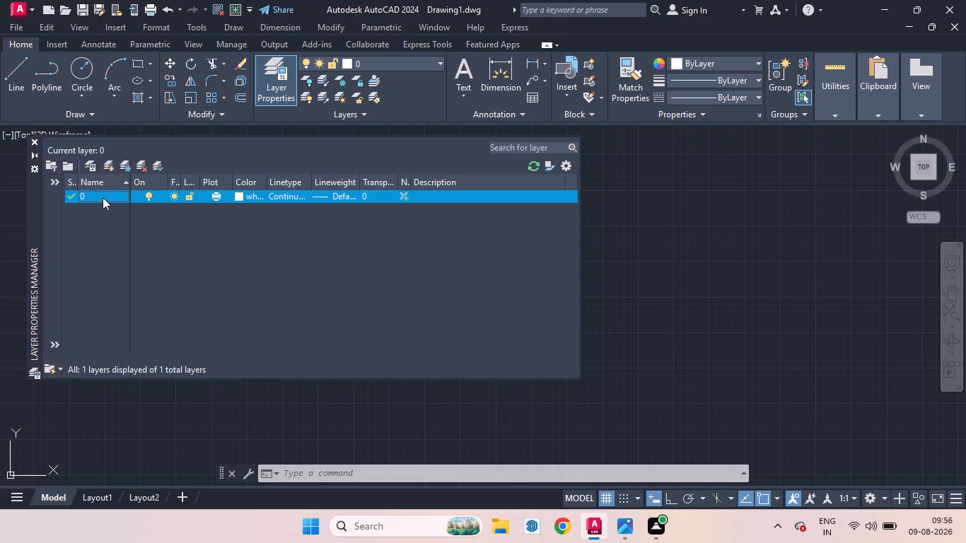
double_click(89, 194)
Create a new layer named xl and set its color to yellow, index 50.
click(112, 167)
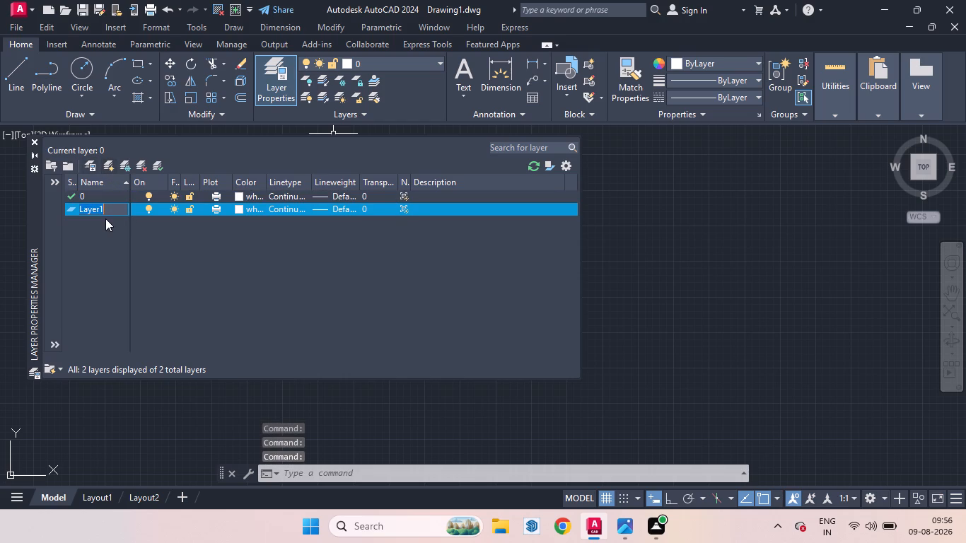
key(BackSpace)
text(xl)
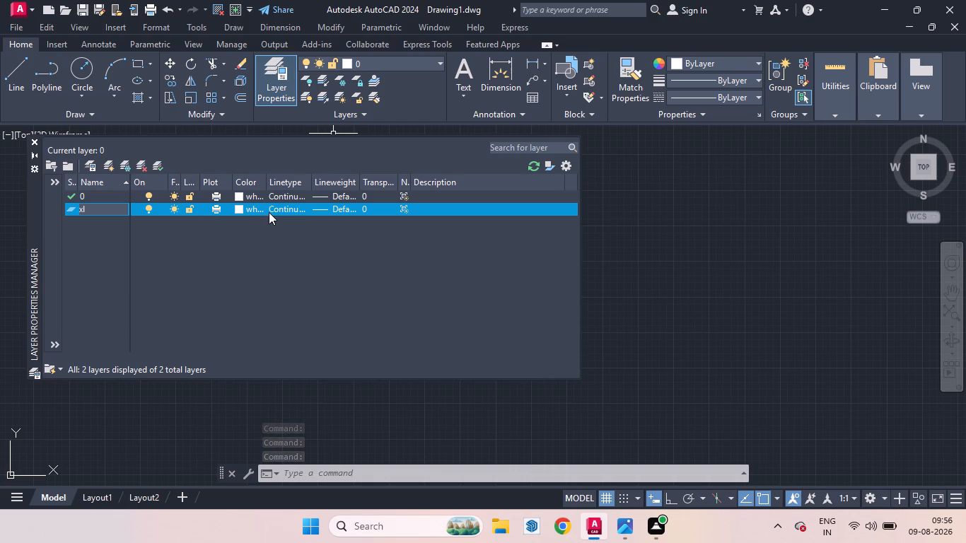
click(235, 209)
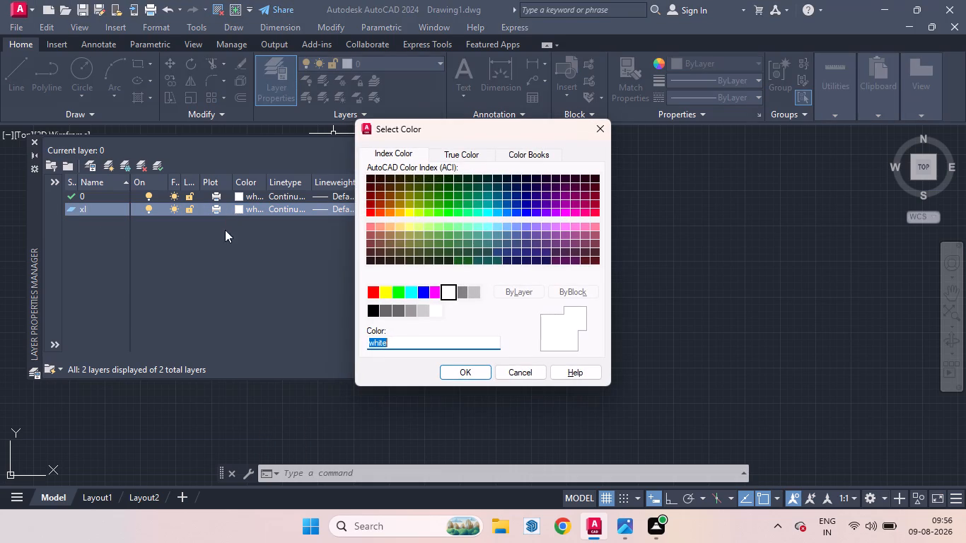
click(376, 214)
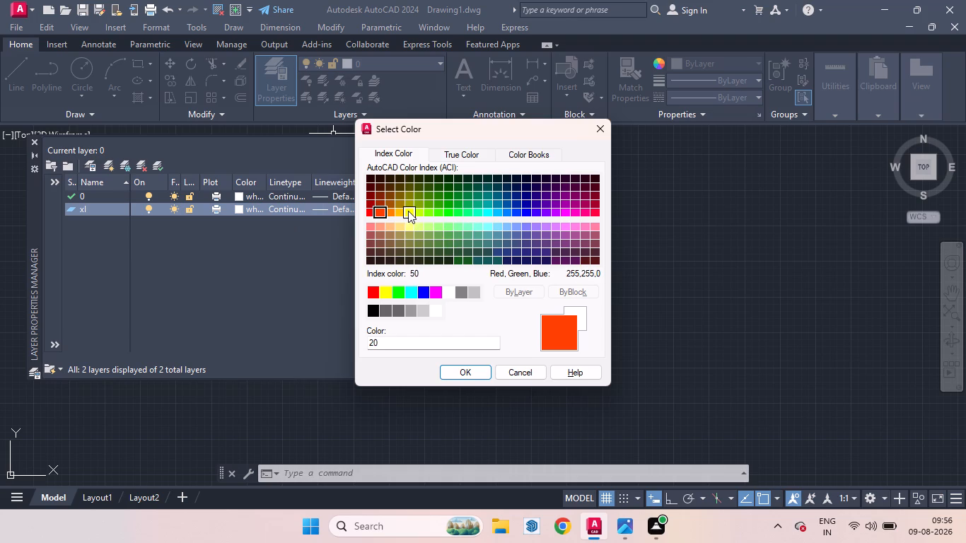
click(408, 211)
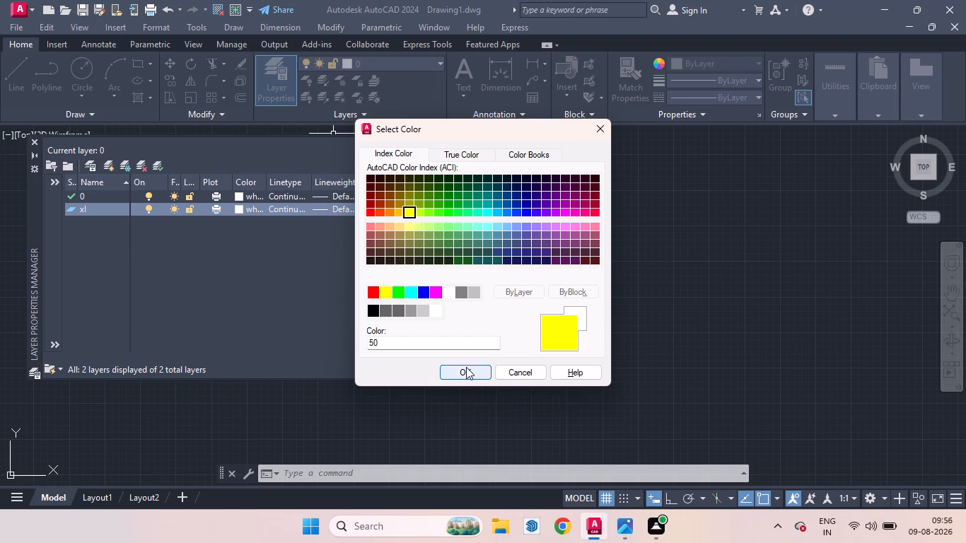
click(466, 368)
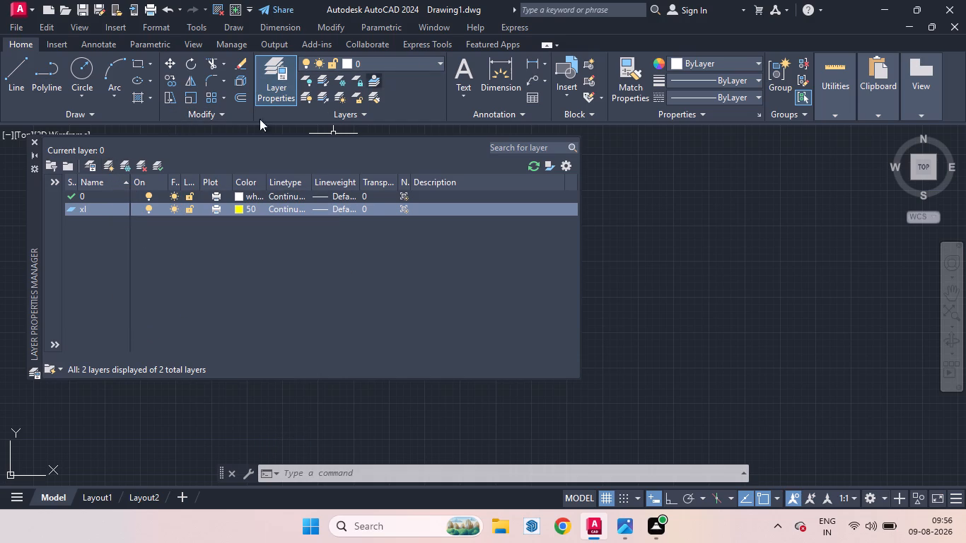
Create a new layer named doors and set its color to red, index 10.
click(112, 170)
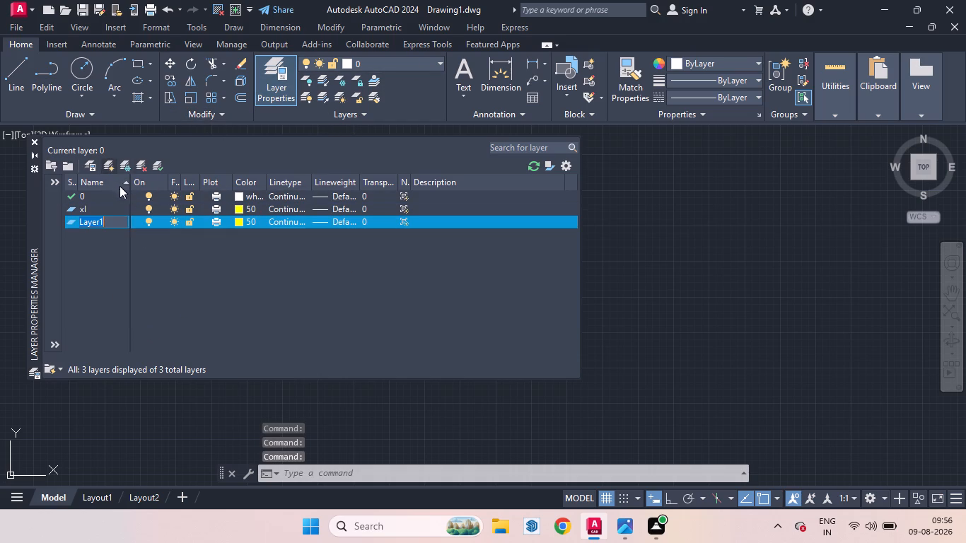
key(BackSpace)
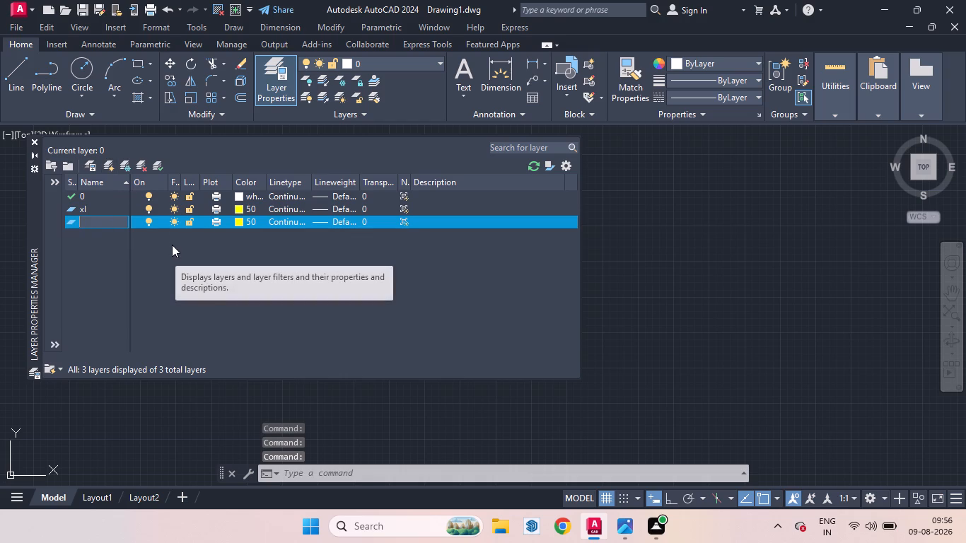
text(doors)
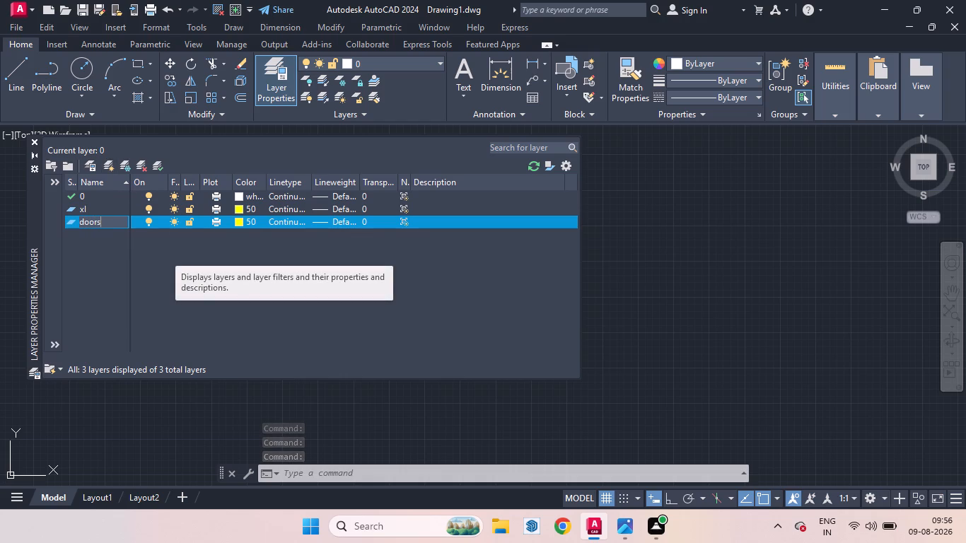
click(239, 223)
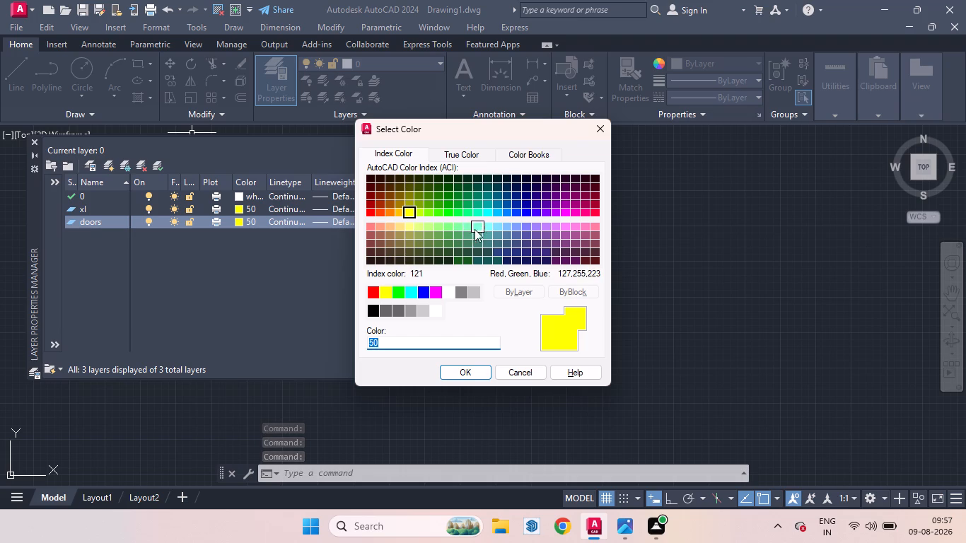
click(373, 211)
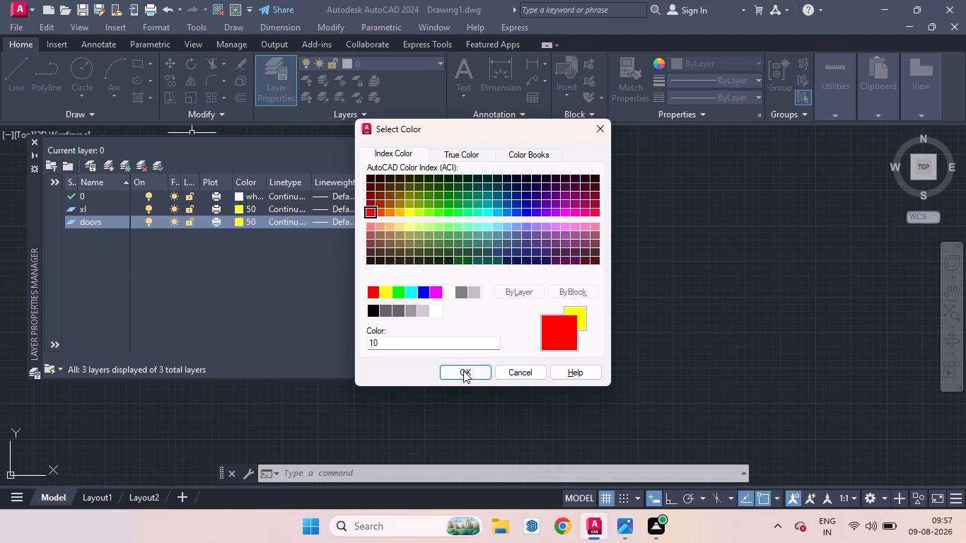
click(463, 370)
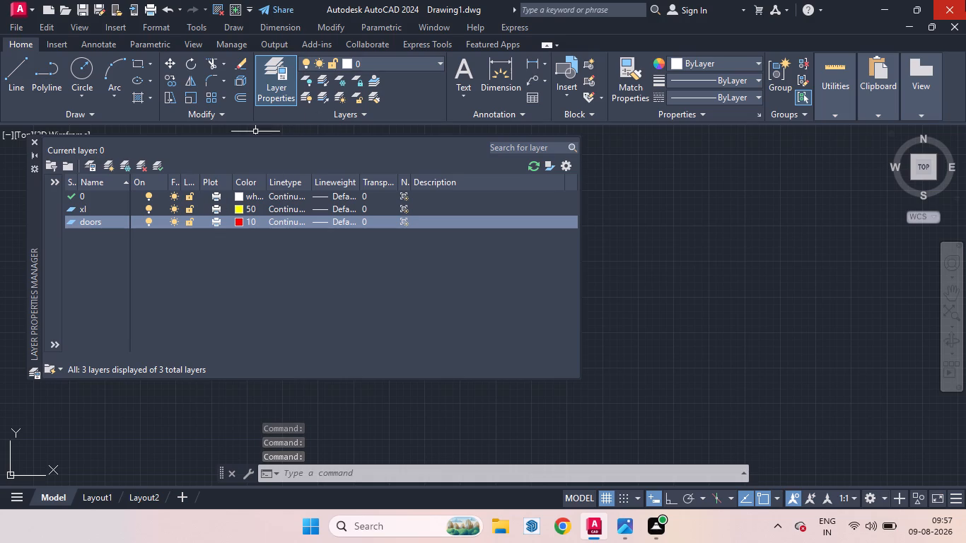
Create a new layer named windows and set its color to the brownish red of index 22.
click(110, 170)
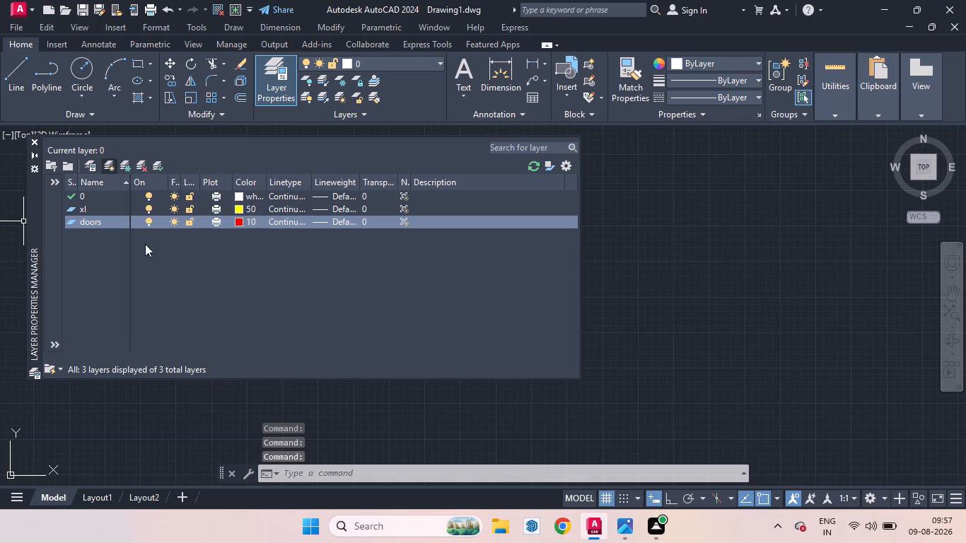
key(BackSpace)
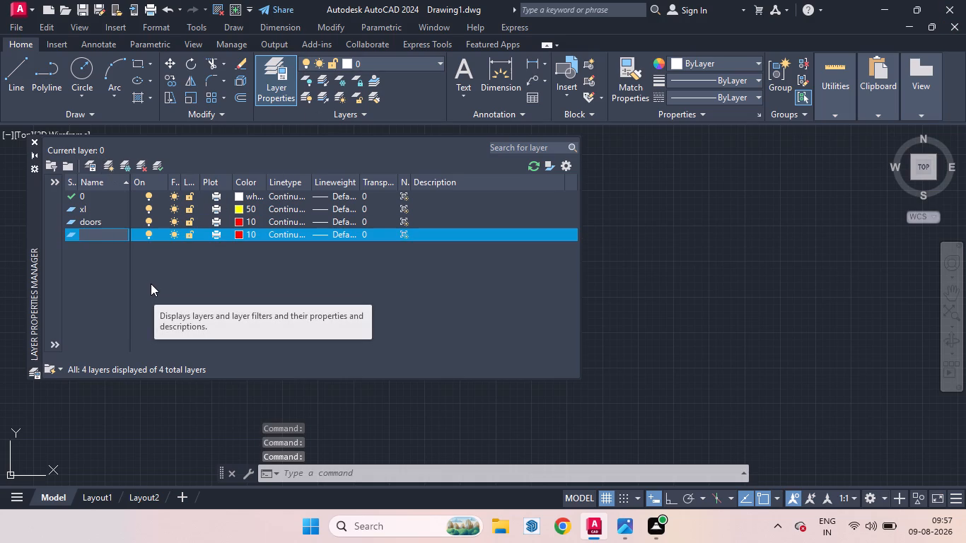
text(windows)
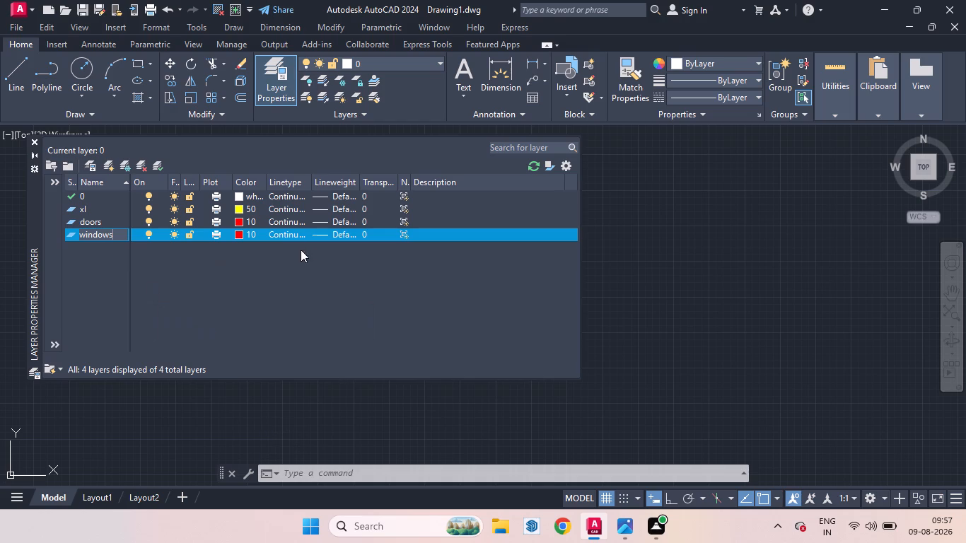
click(239, 235)
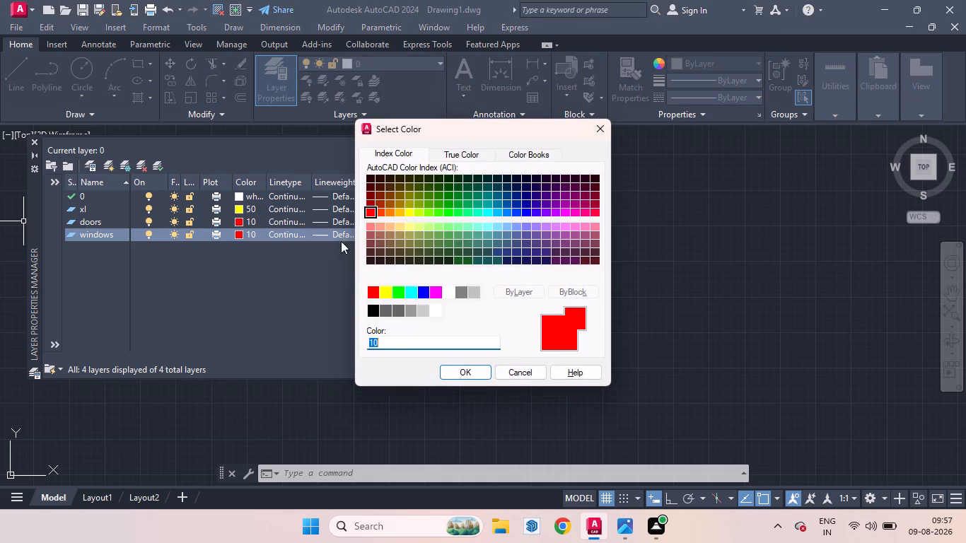
click(383, 208)
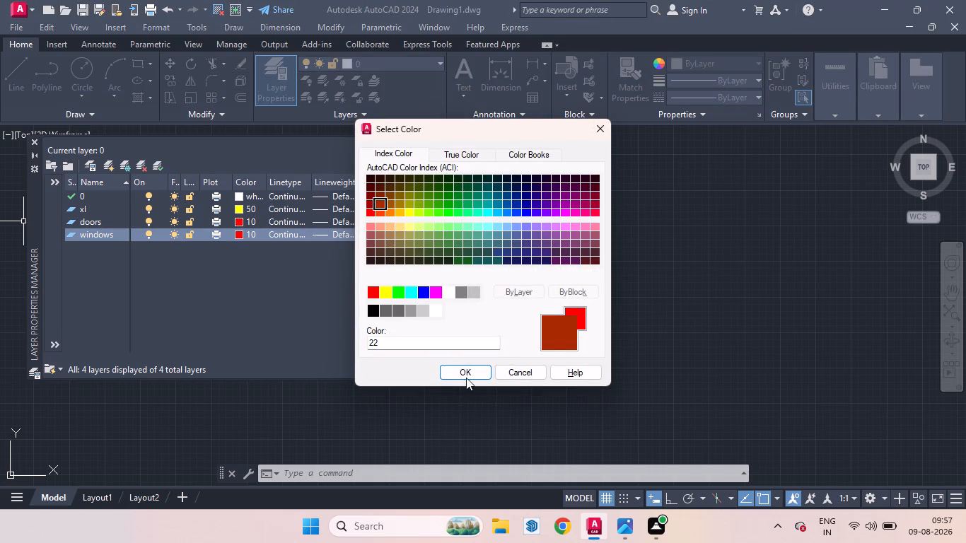
click(461, 370)
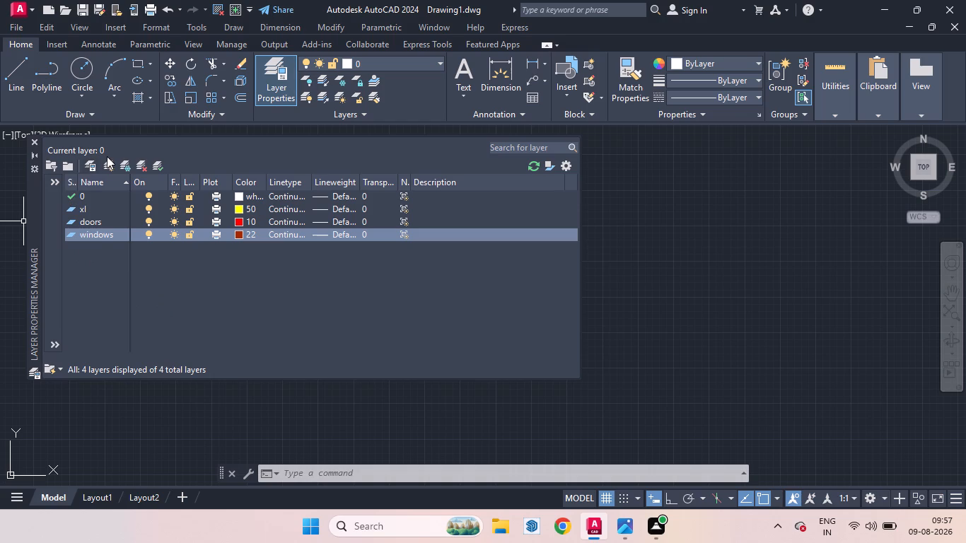
Create a new layer named stairs and set its color to white.
click(108, 166)
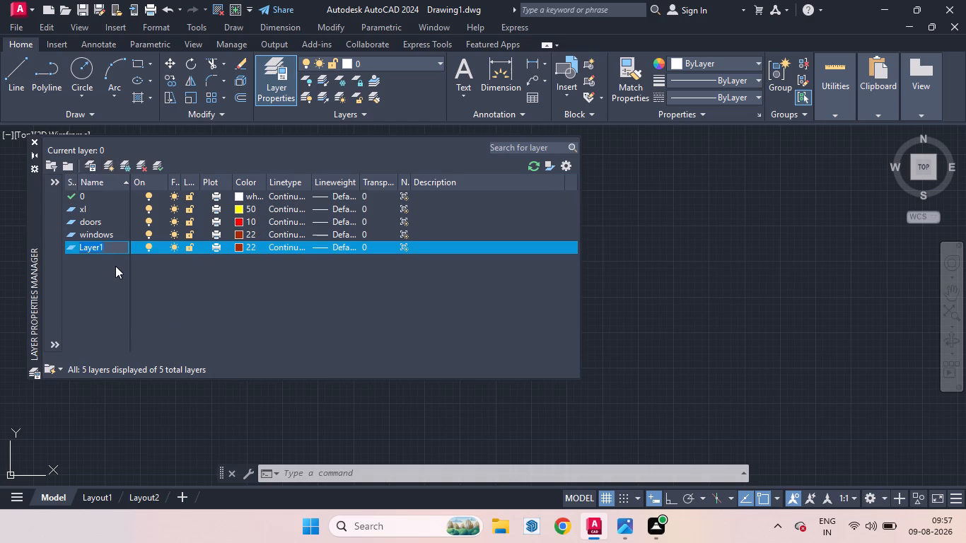
key(BackSpace)
text(stairs)
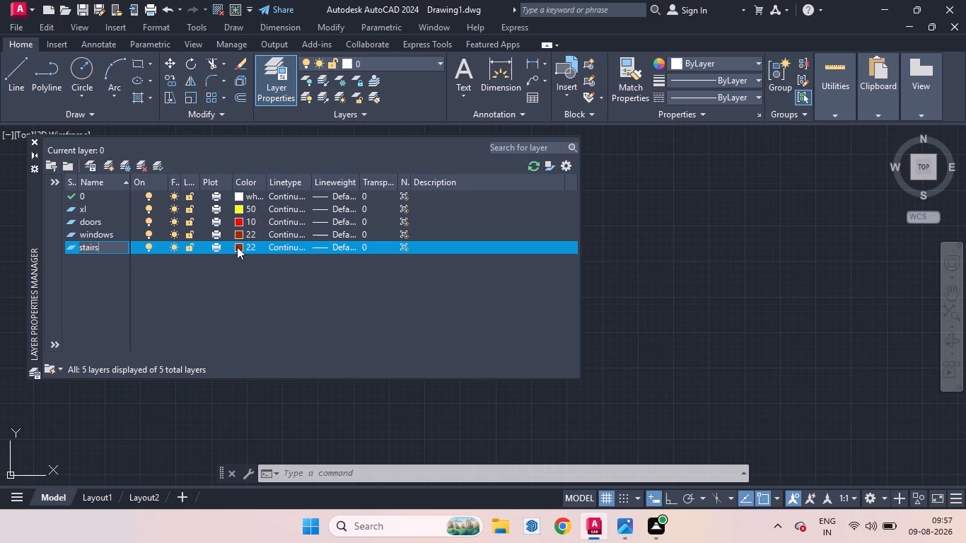
click(237, 247)
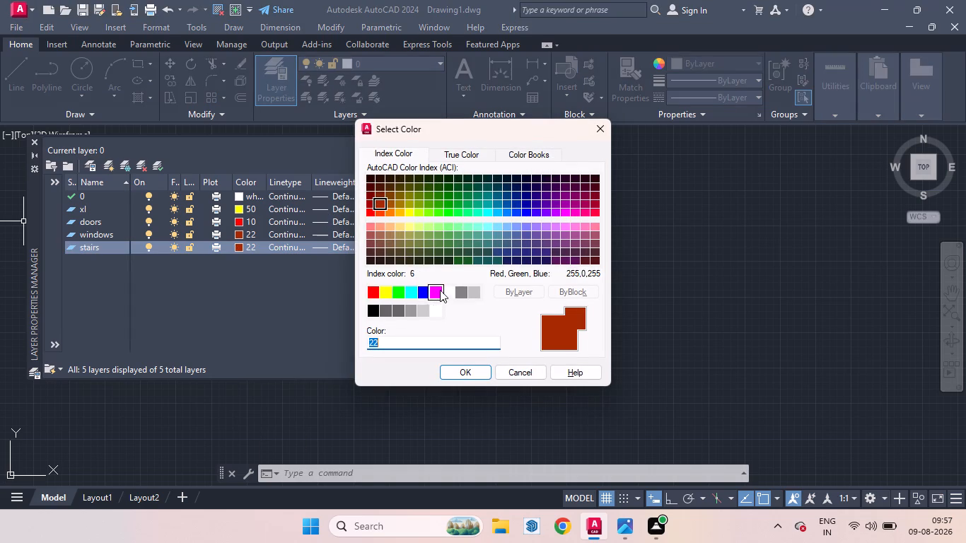
click(447, 291)
click(462, 370)
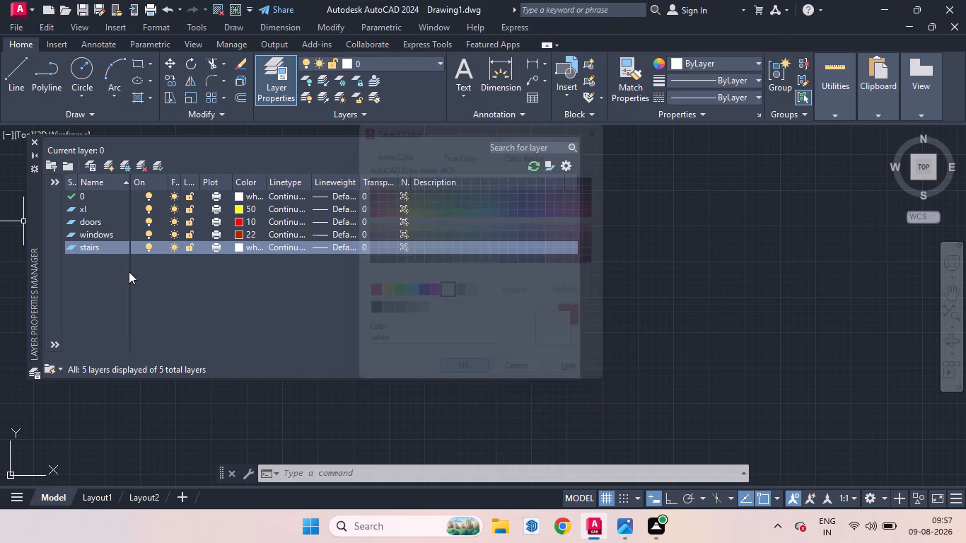
Create a new layer named 1, keeping its default white color, and close the layer manager.
click(113, 167)
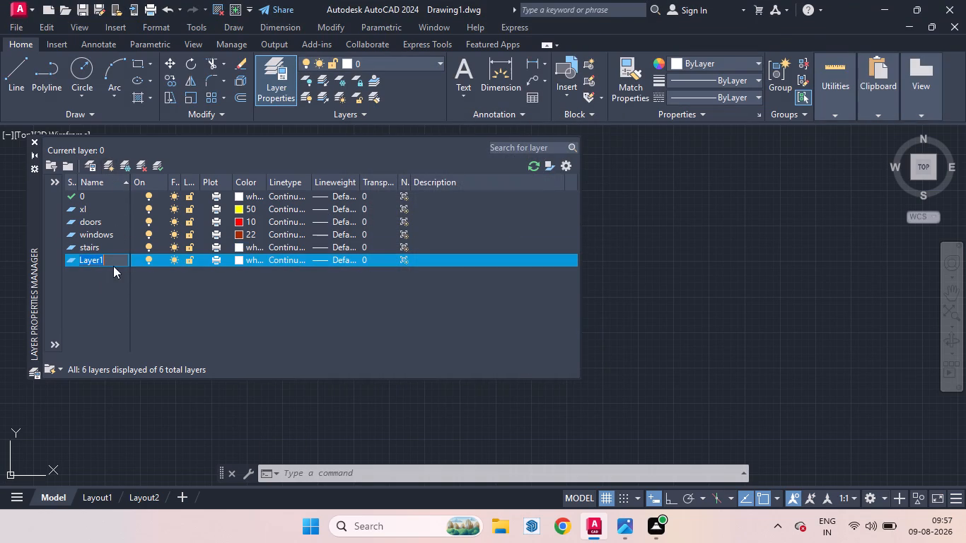
drag(108, 259, 27, 262)
key(BackSpace)
click(720, 273)
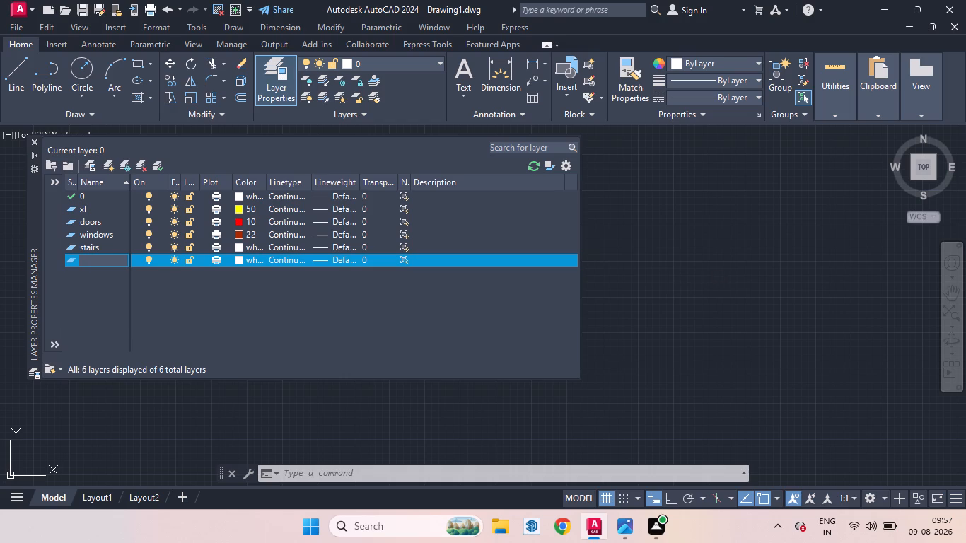
click(33, 139)
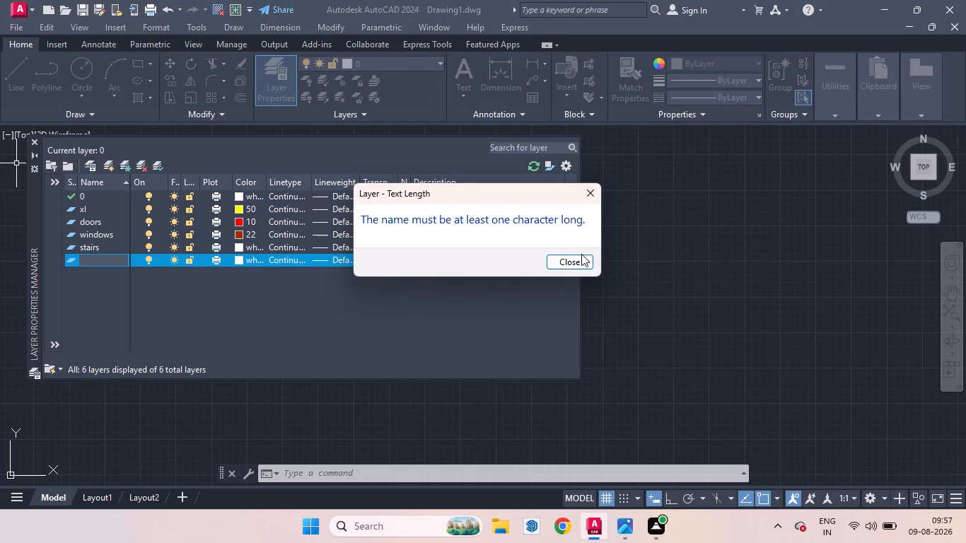
click(589, 199)
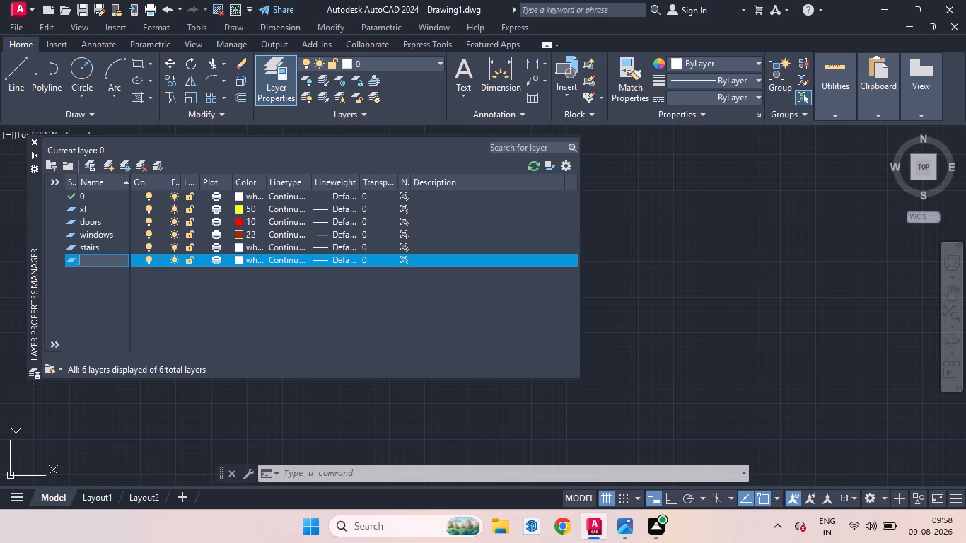
key(r)
key(BackSpace)
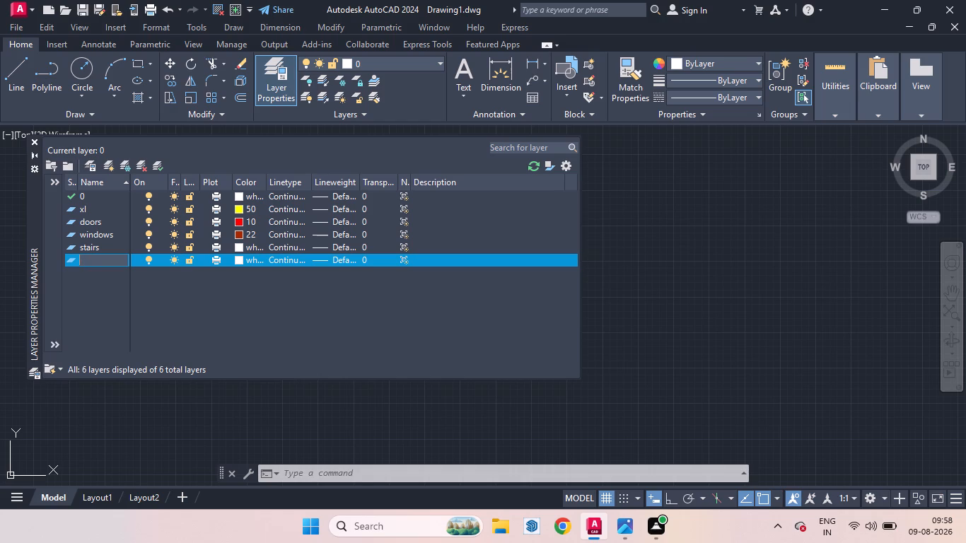
text(`1)
key(BackSpace)
key(BackSpace)
key(1)
click(31, 141)
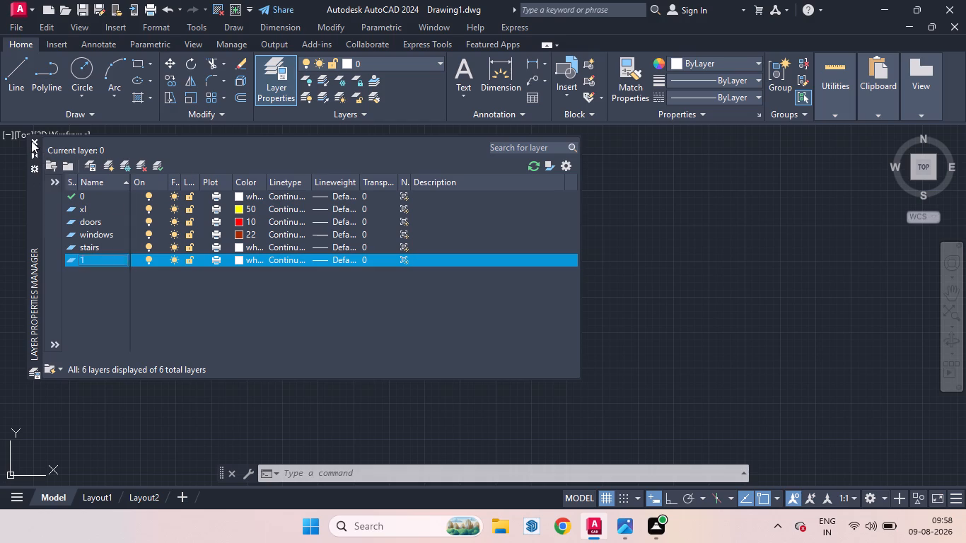
Make xl the current layer and draw a vertical construction line through about X = 228'.
click(436, 62)
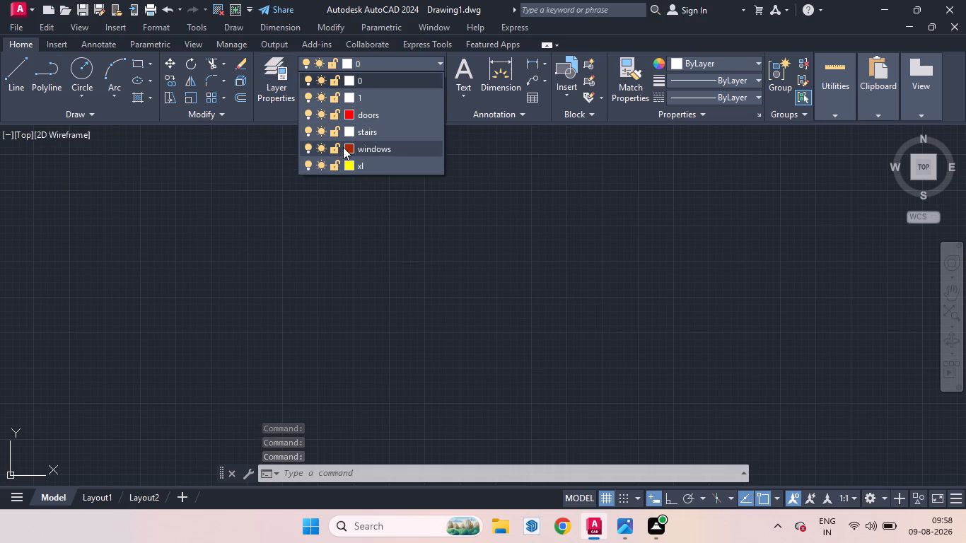
click(361, 168)
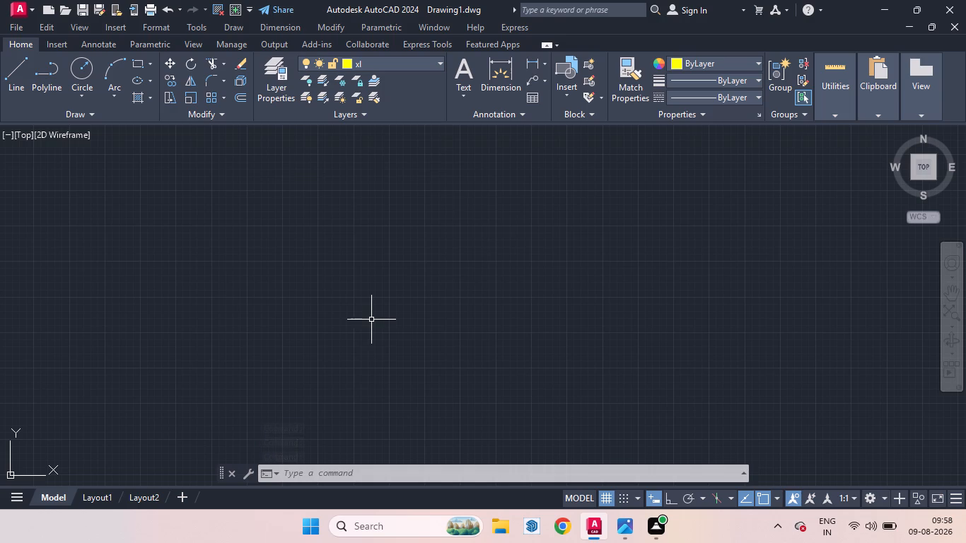
text(xl)
key(Return)
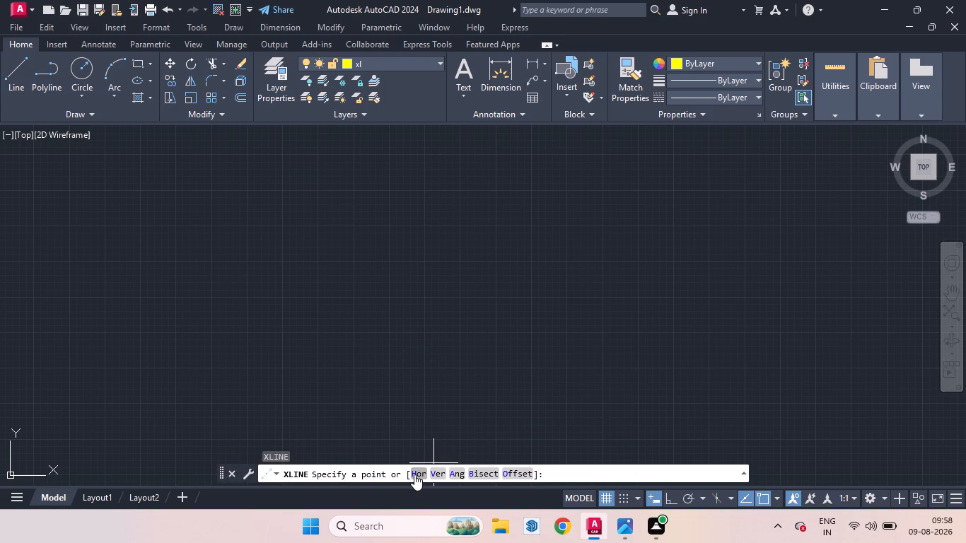
click(433, 469)
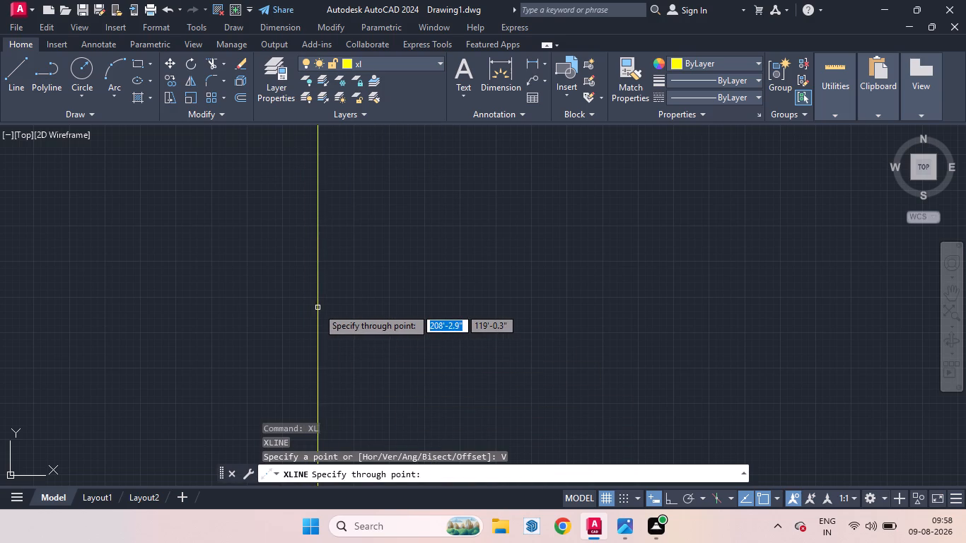
click(351, 307)
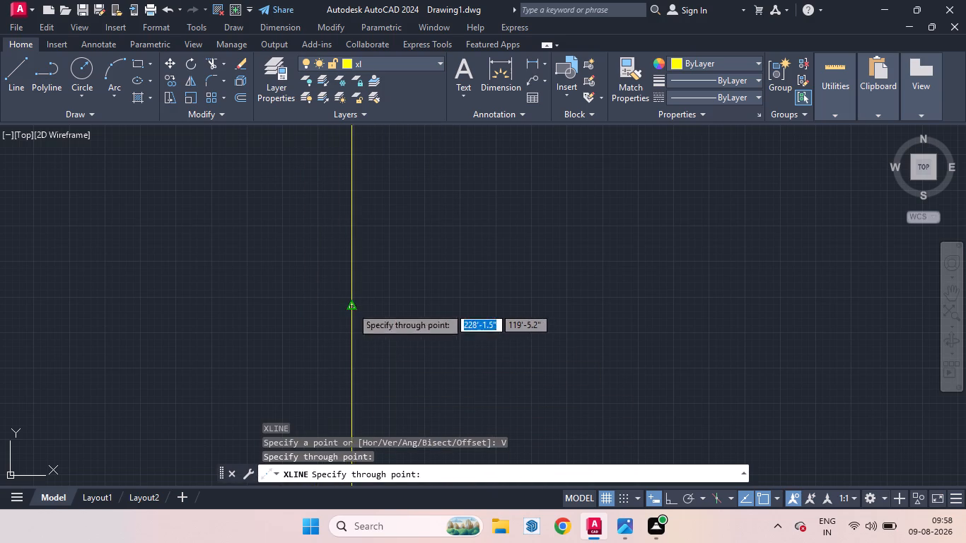
key(space)
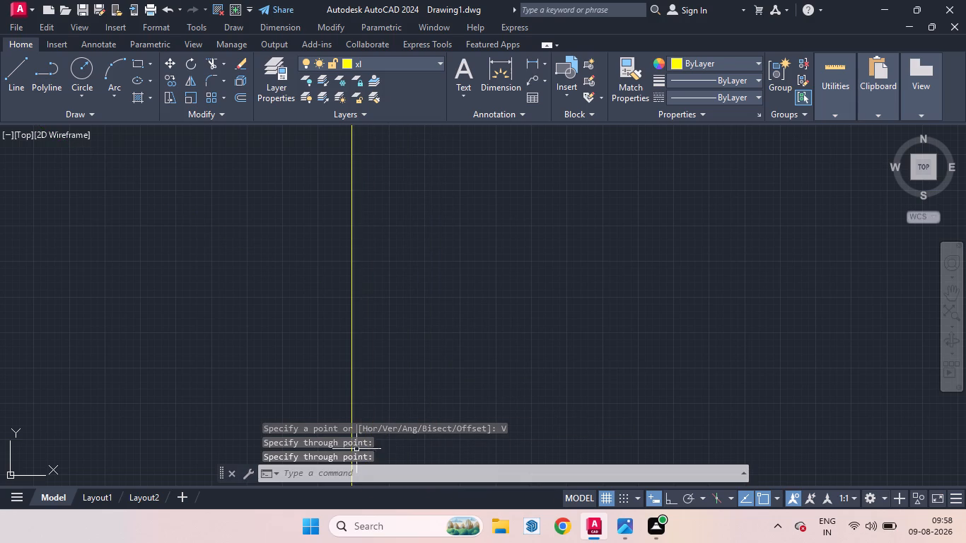
Draw a horizontal construction line through about Y = 209', crossing the vertical construction line.
key(space)
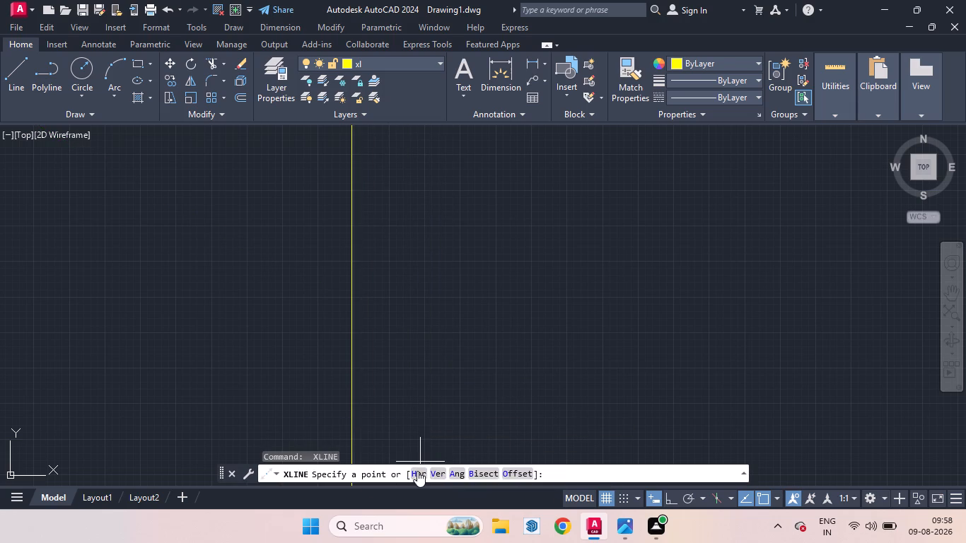
click(417, 471)
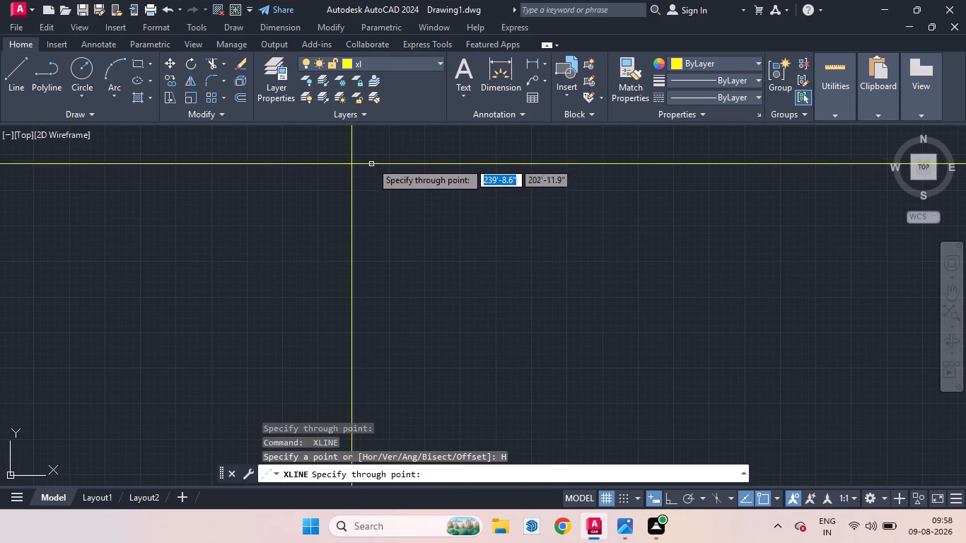
click(370, 153)
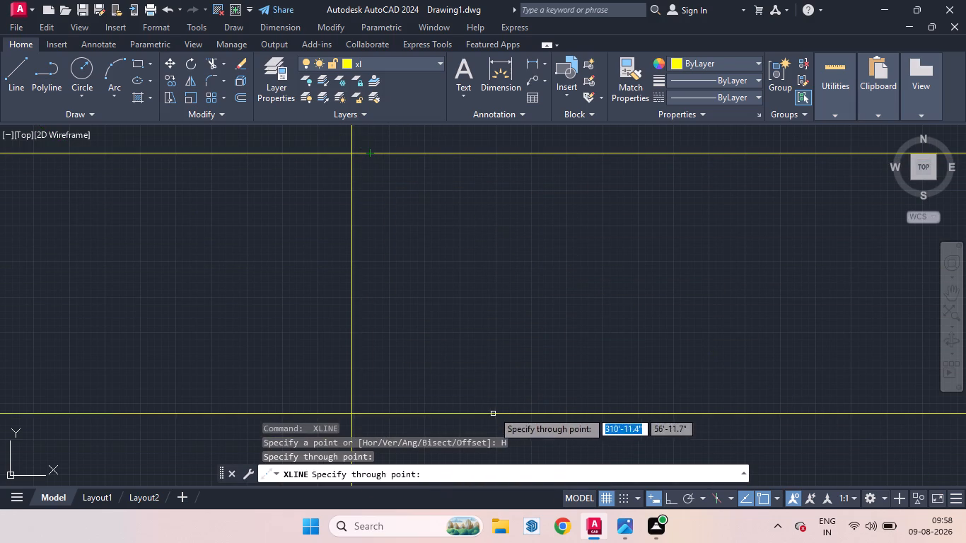
key(space)
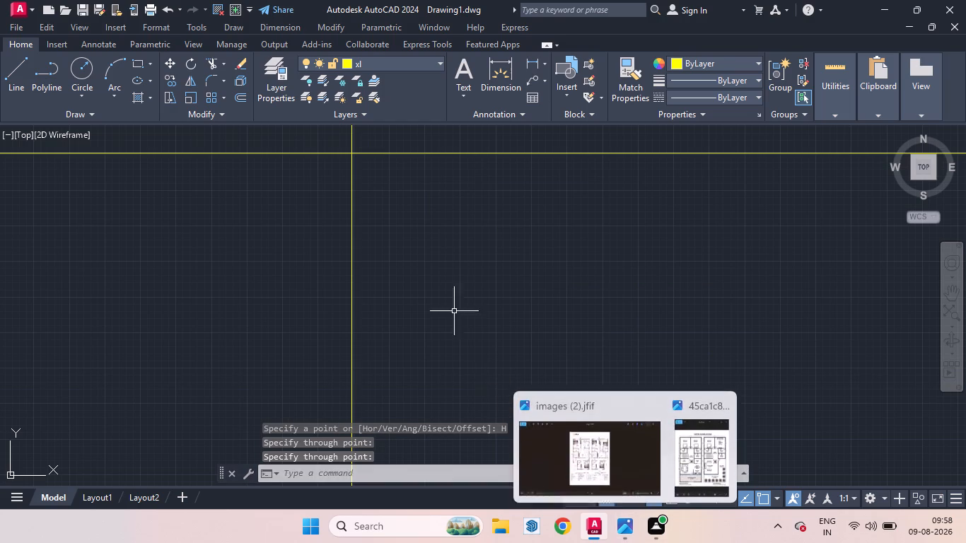
Move the horizontal construction line straight up, farther from the origin along the vertical construction line.
scroll(456, 322, down, 5)
scroll(440, 176, down, 5)
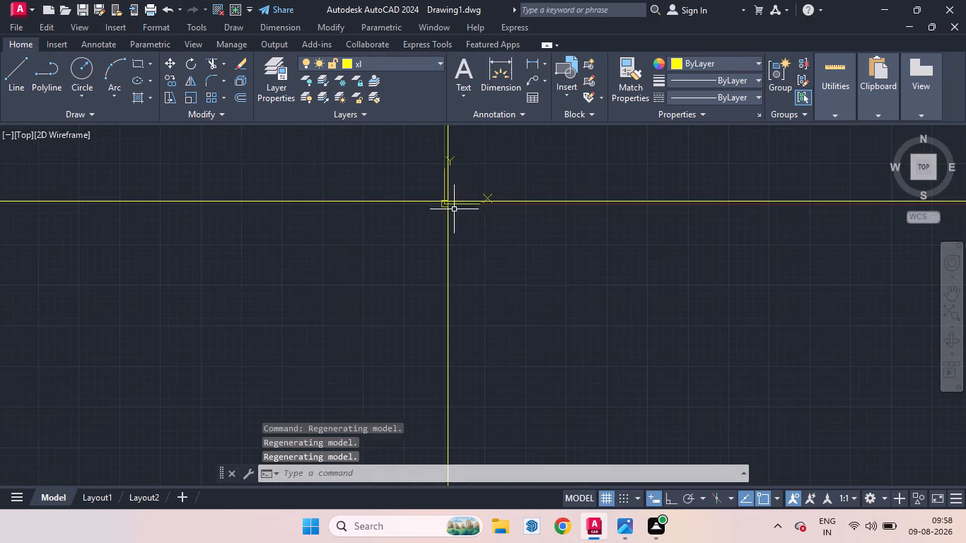
scroll(464, 192, up, 5)
scroll(296, 298, down, 1)
scroll(292, 305, up, 1)
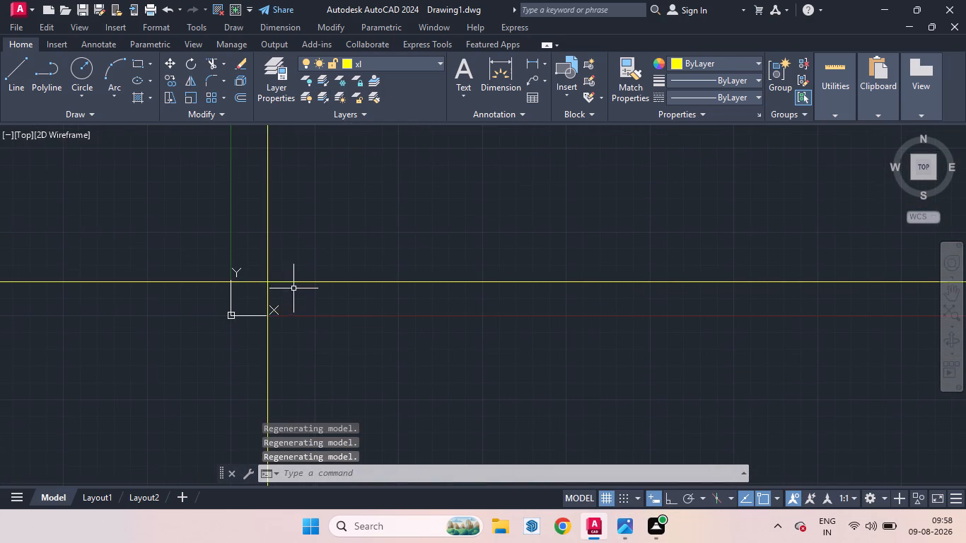
scroll(286, 291, up, 6)
scroll(351, 294, down, 3)
scroll(270, 282, up, 1)
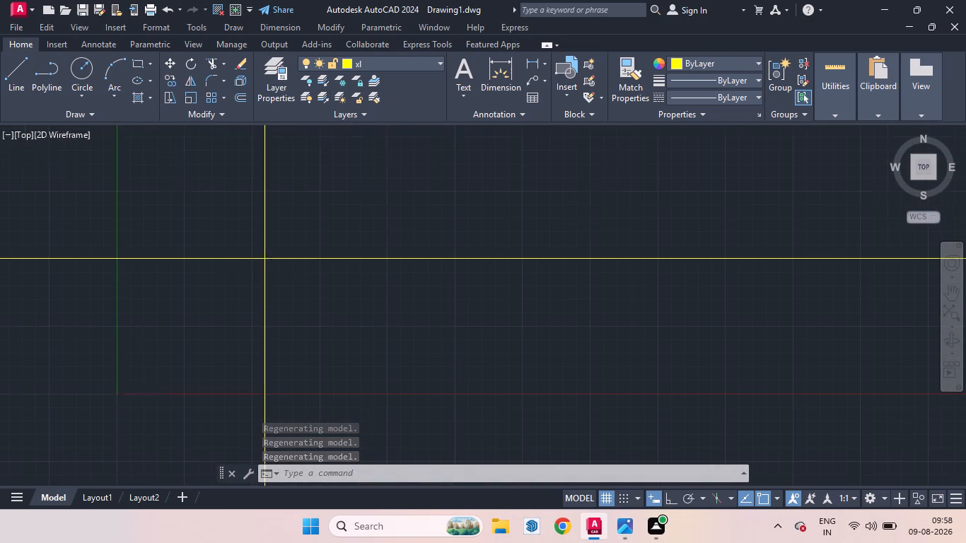
scroll(271, 283, up, 1)
scroll(292, 288, down, 2)
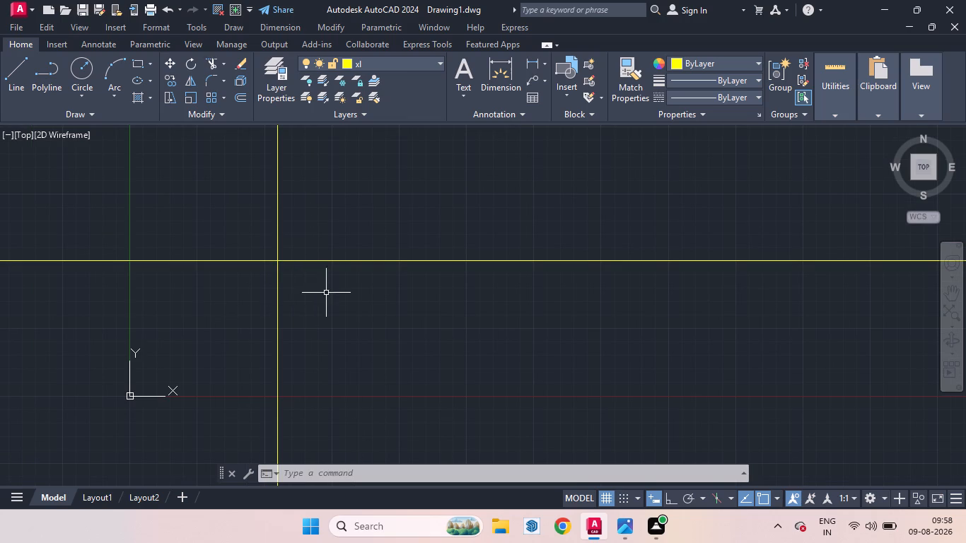
click(310, 261)
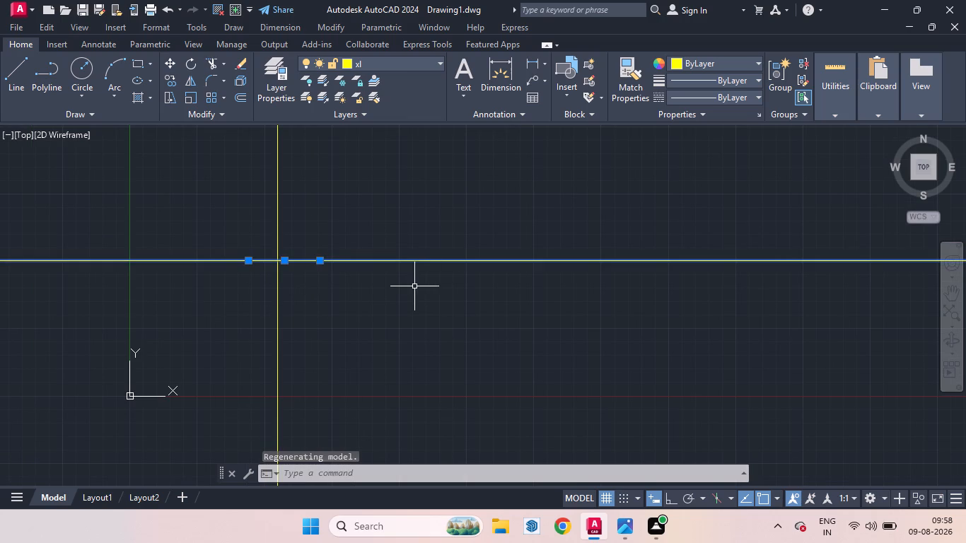
key(m)
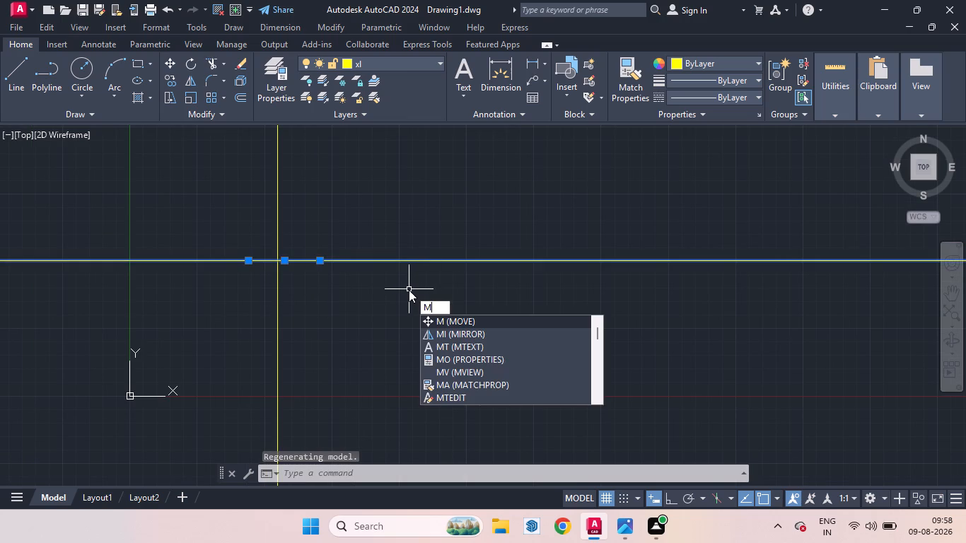
key(Return)
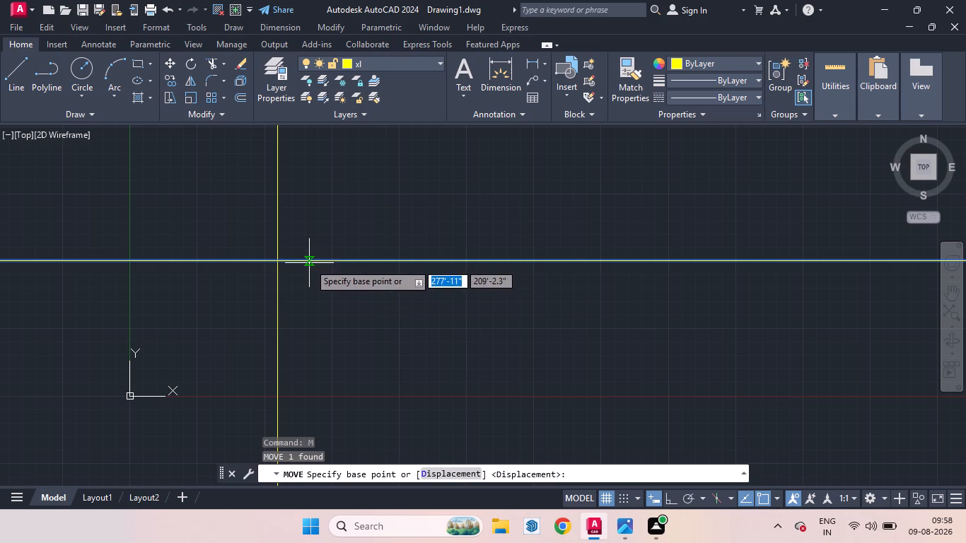
click(309, 262)
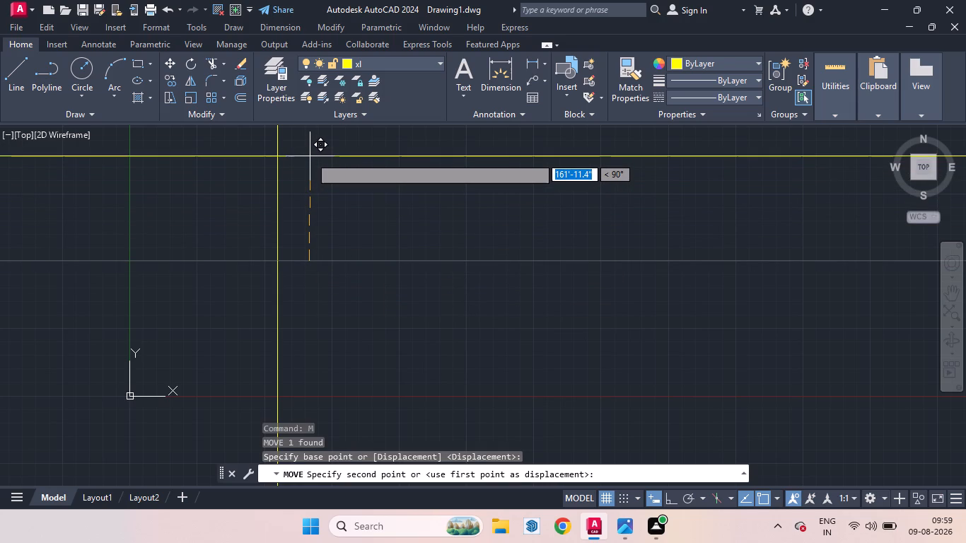
click(310, 148)
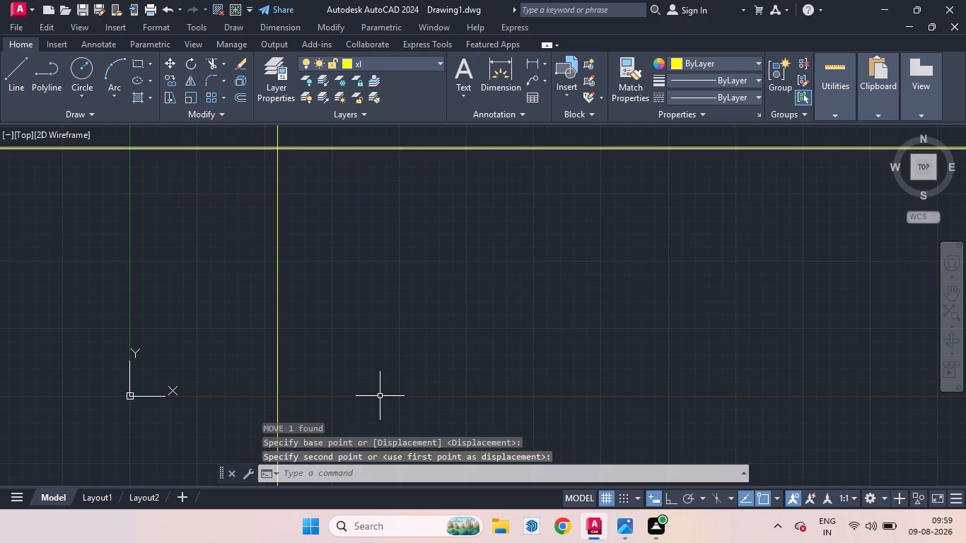
key(space)
key(space)
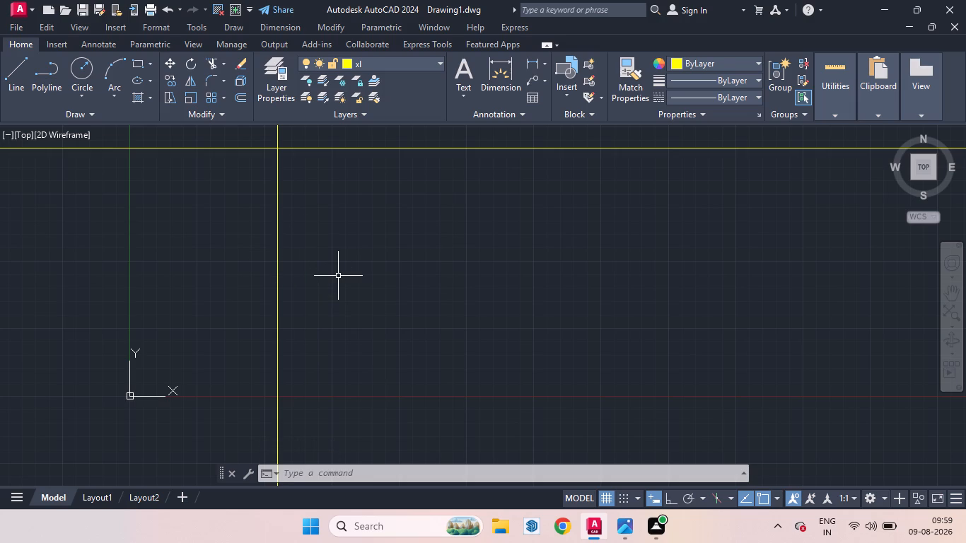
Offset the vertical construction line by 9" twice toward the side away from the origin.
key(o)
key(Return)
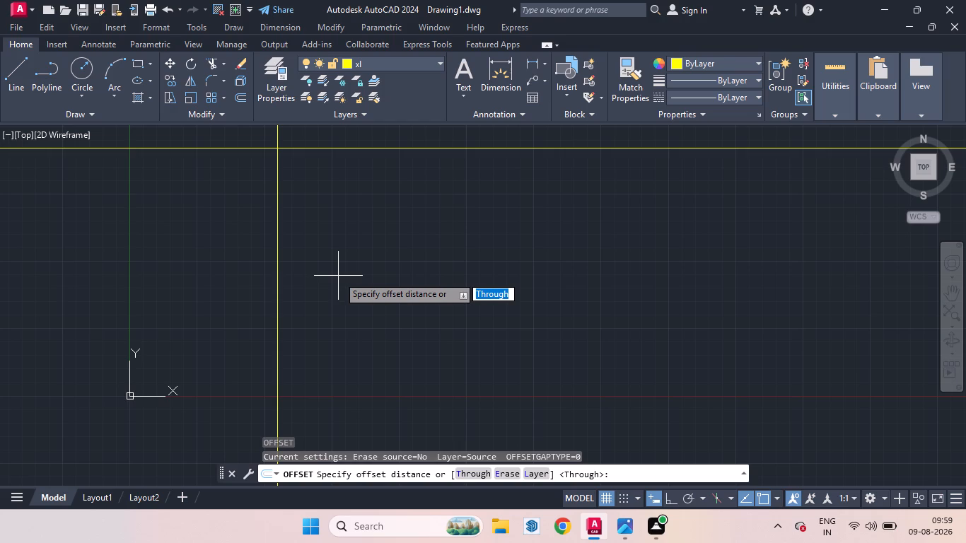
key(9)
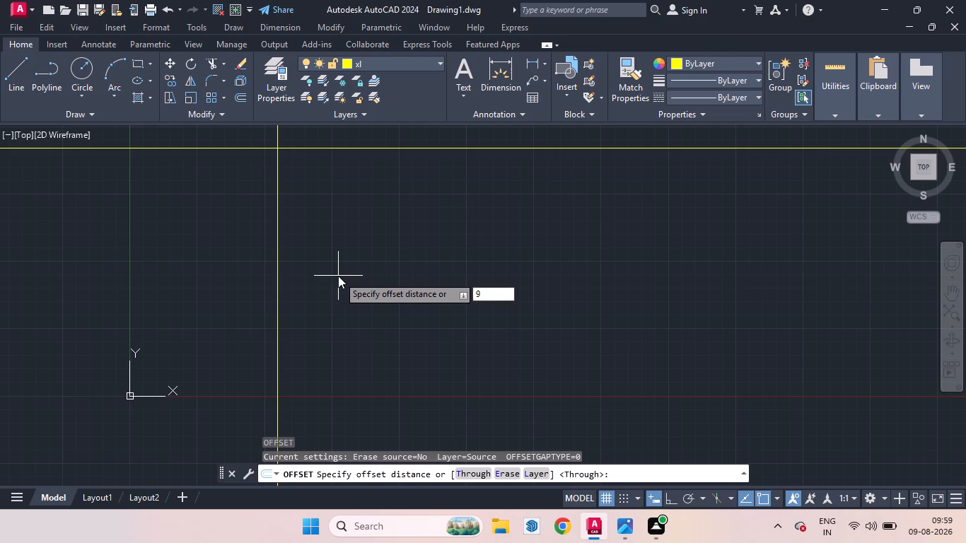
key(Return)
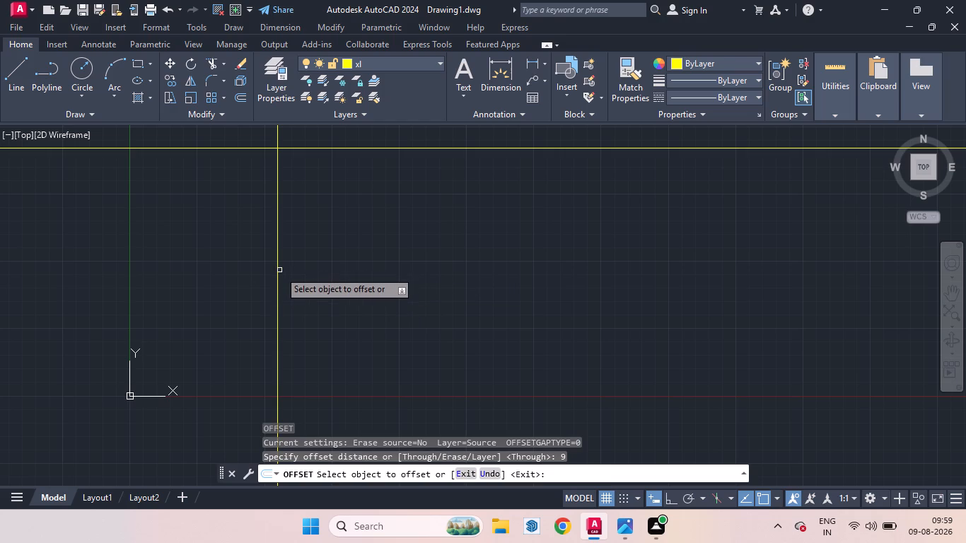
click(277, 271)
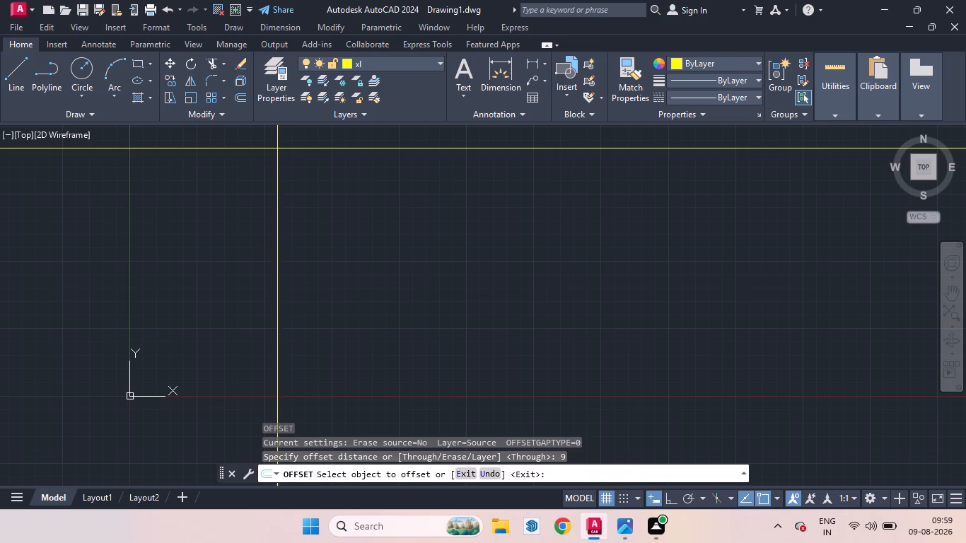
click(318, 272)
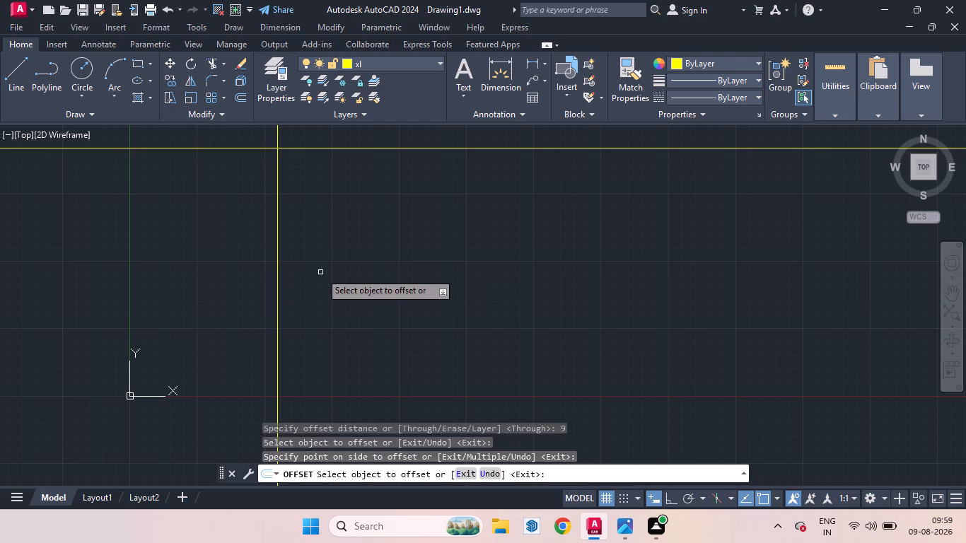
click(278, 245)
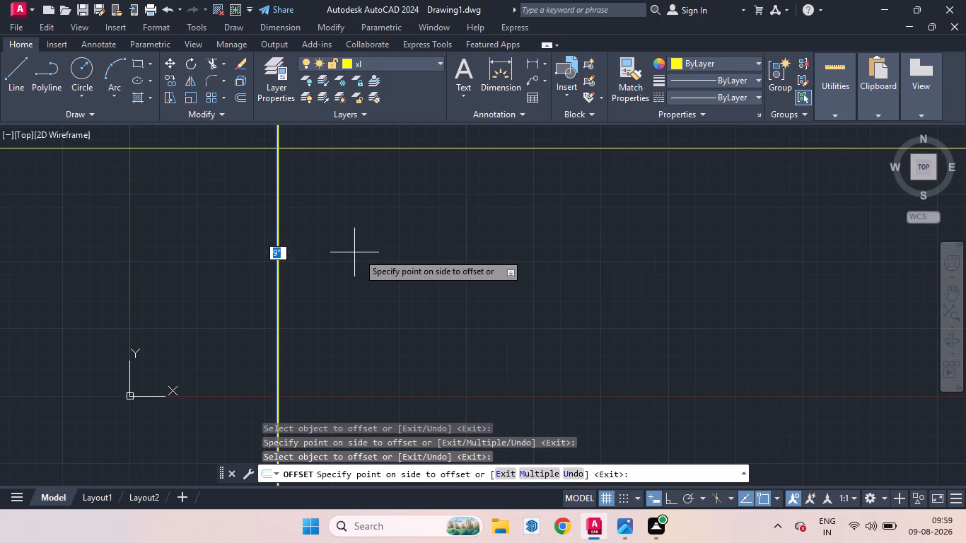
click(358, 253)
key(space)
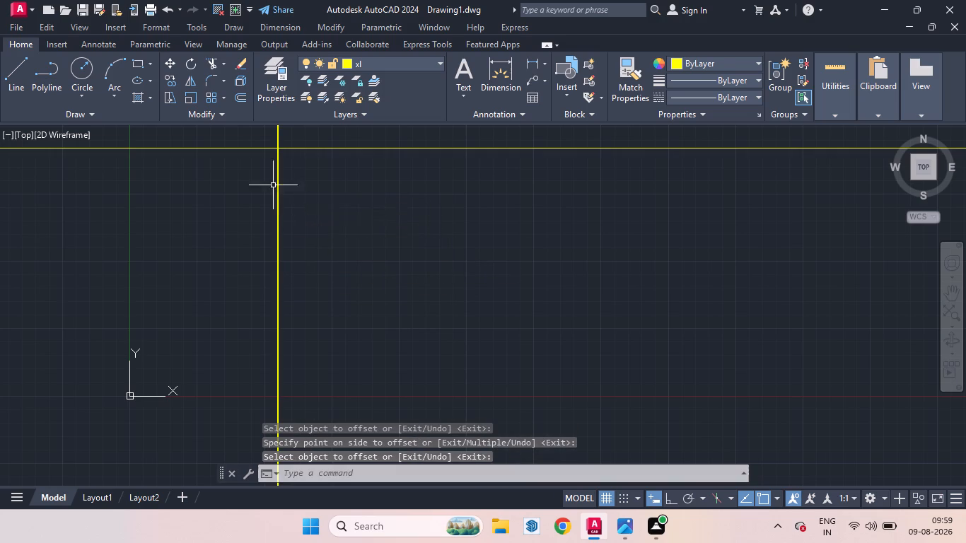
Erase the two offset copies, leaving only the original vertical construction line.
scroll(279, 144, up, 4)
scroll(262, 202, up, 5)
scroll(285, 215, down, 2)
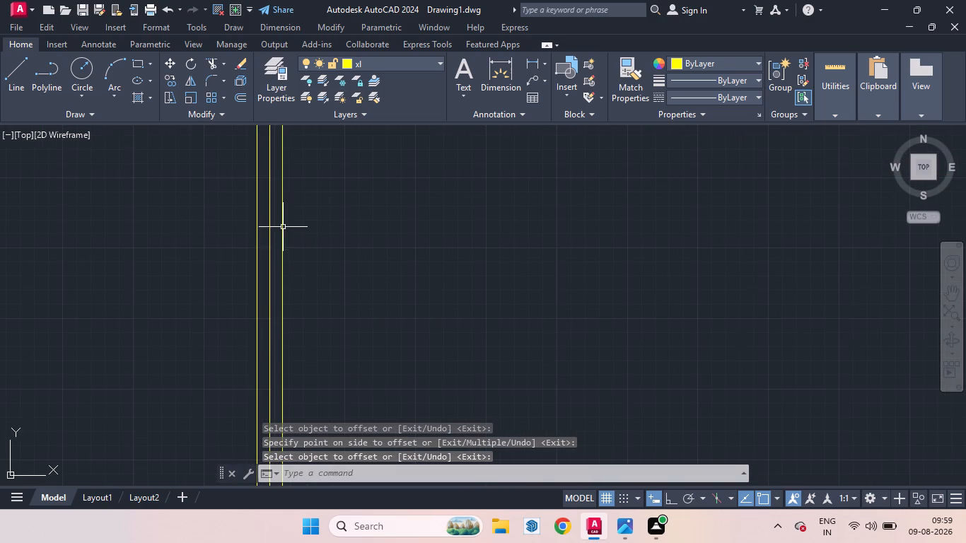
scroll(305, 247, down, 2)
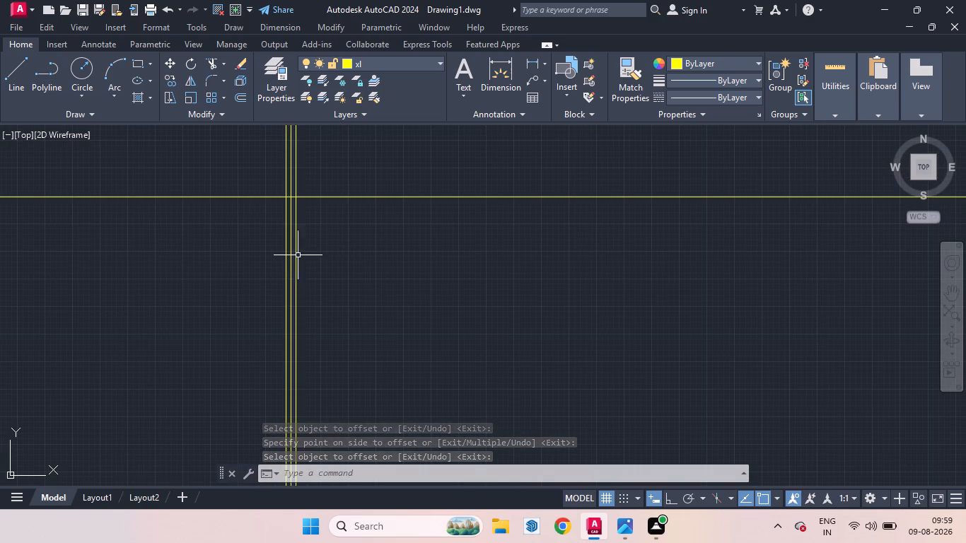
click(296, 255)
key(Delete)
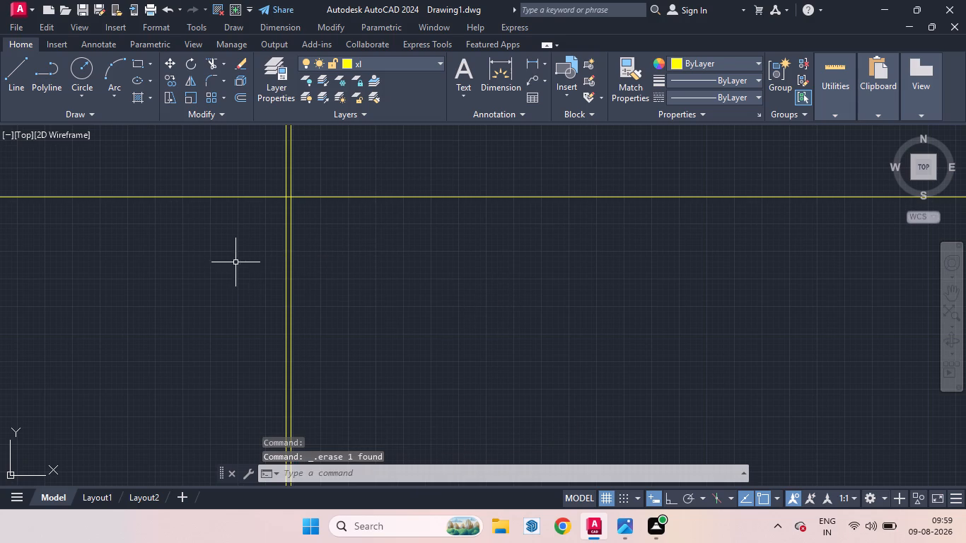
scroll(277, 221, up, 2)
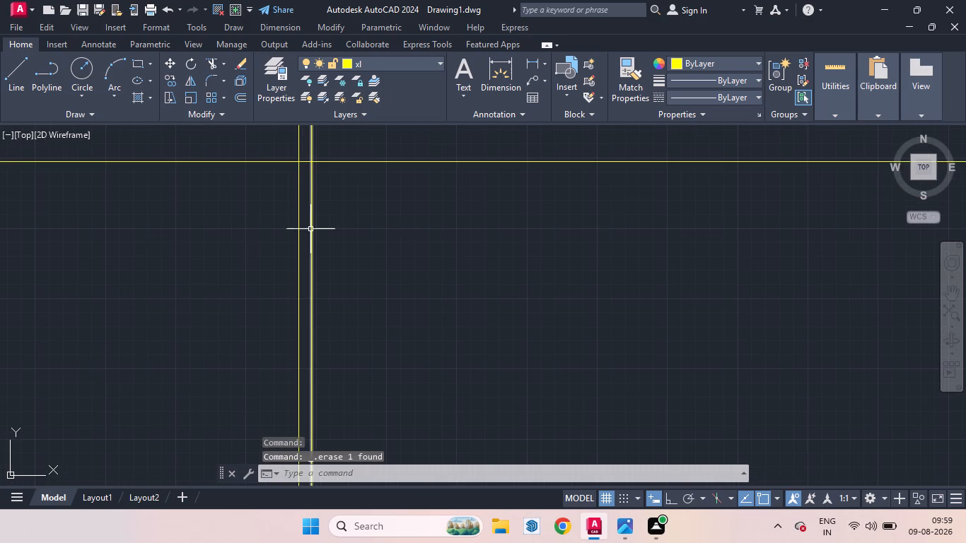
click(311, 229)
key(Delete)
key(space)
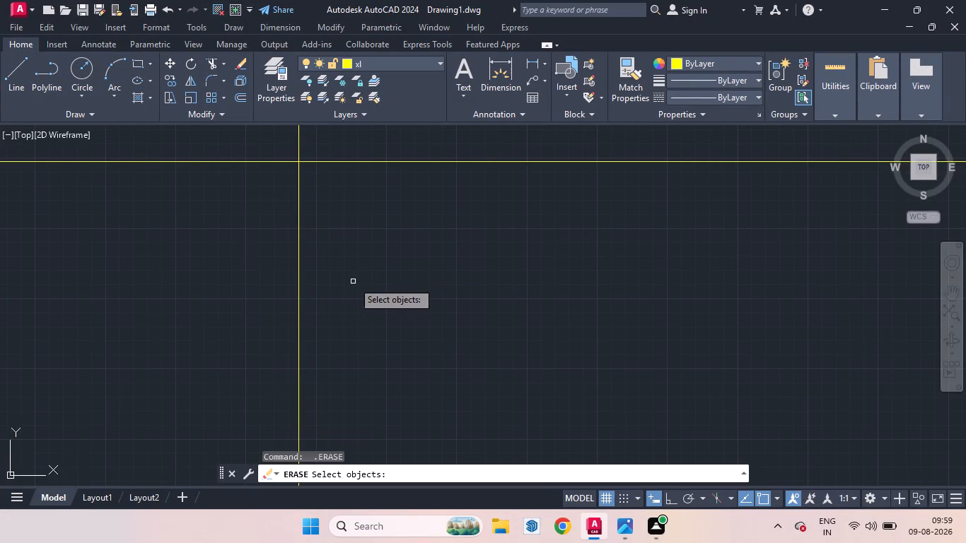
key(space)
Offset the original vertical construction line once by 9" toward the side away from the origin.
key(o)
key(Return)
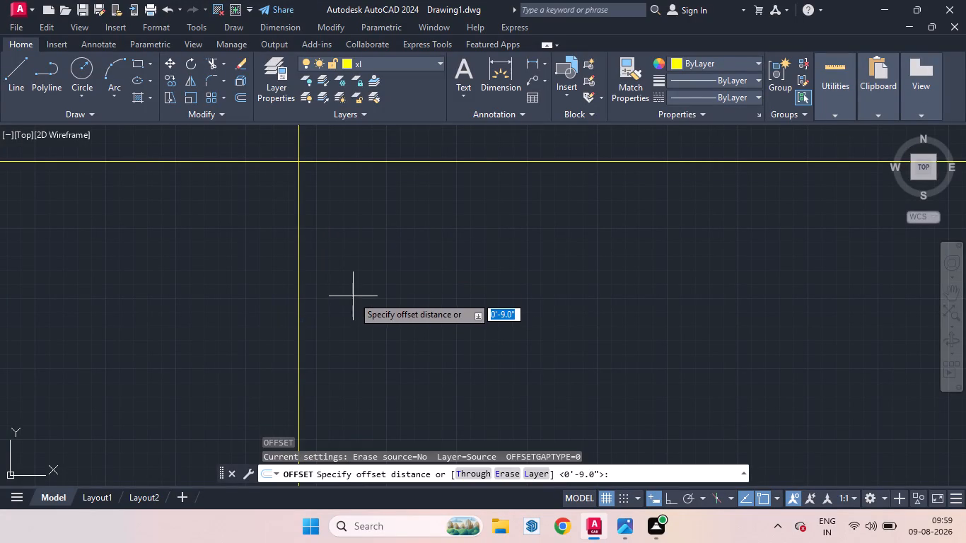
key(Return)
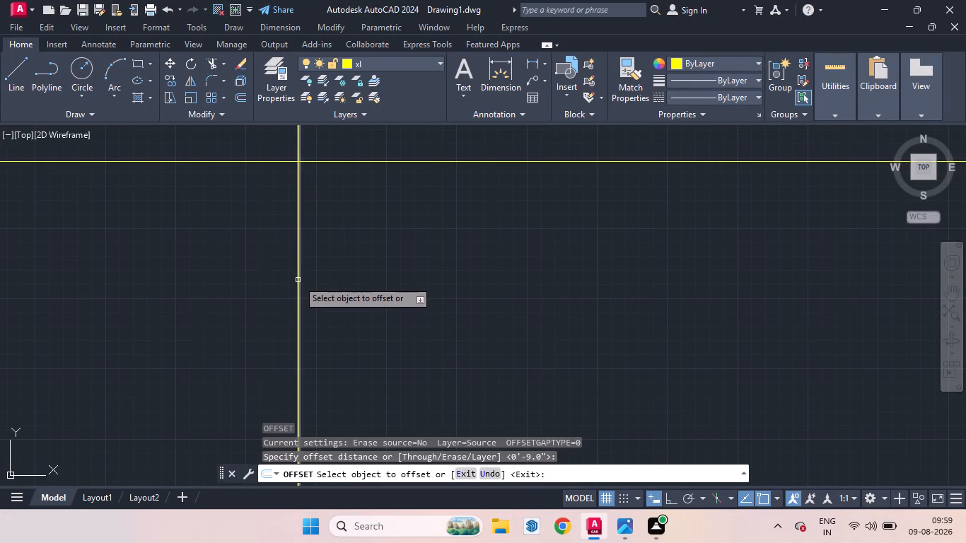
drag(298, 280, 307, 280)
click(340, 280)
click(419, 296)
key(space)
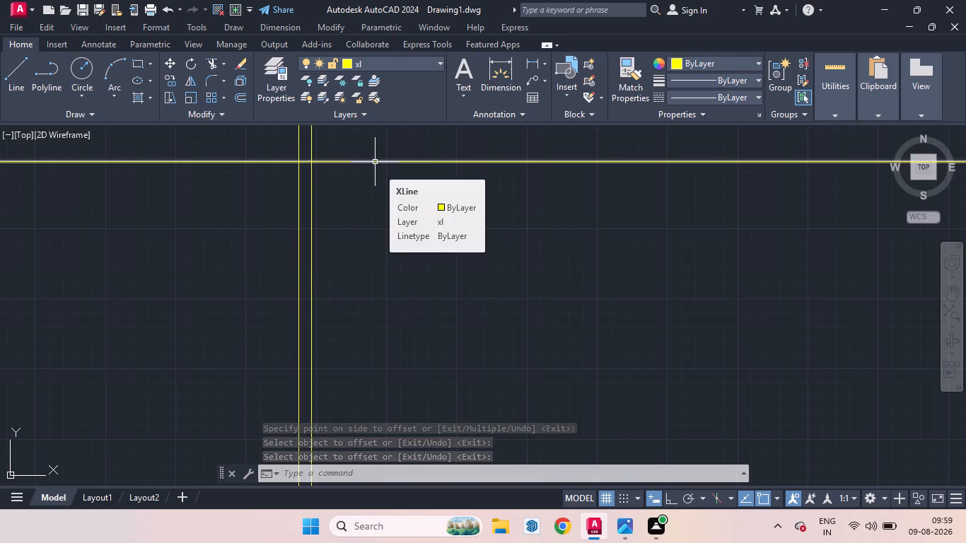
Offset the horizontal construction line 9" downward, toward the origin.
key(space)
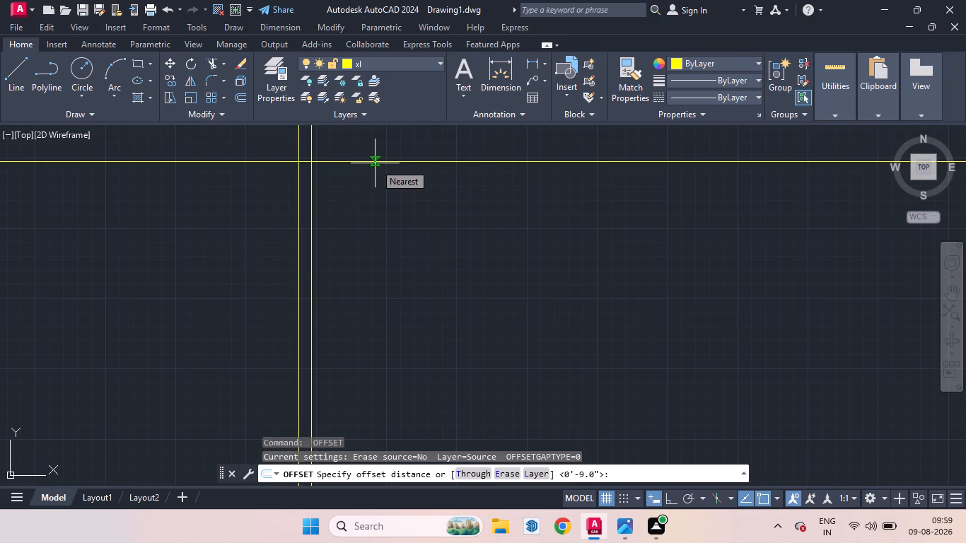
key(Return)
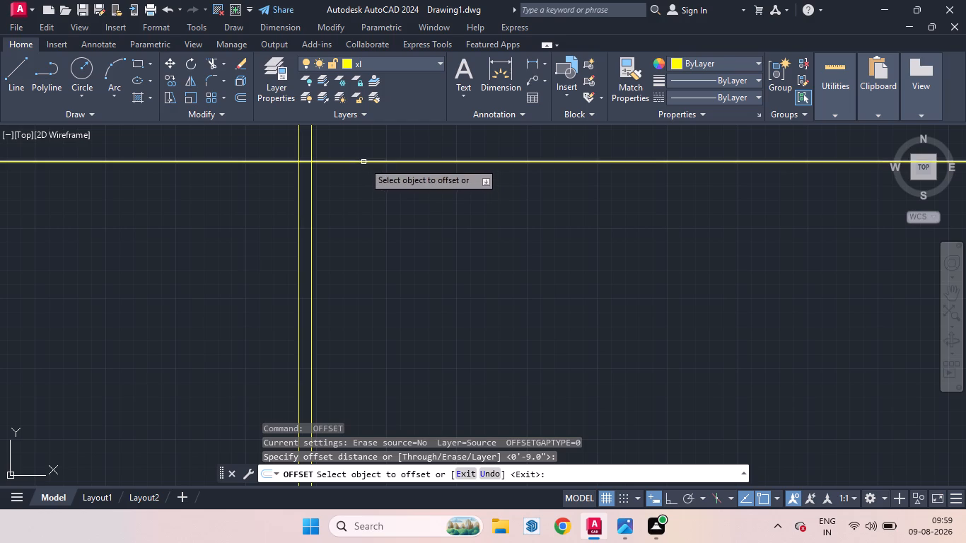
drag(363, 161, 363, 200)
click(477, 240)
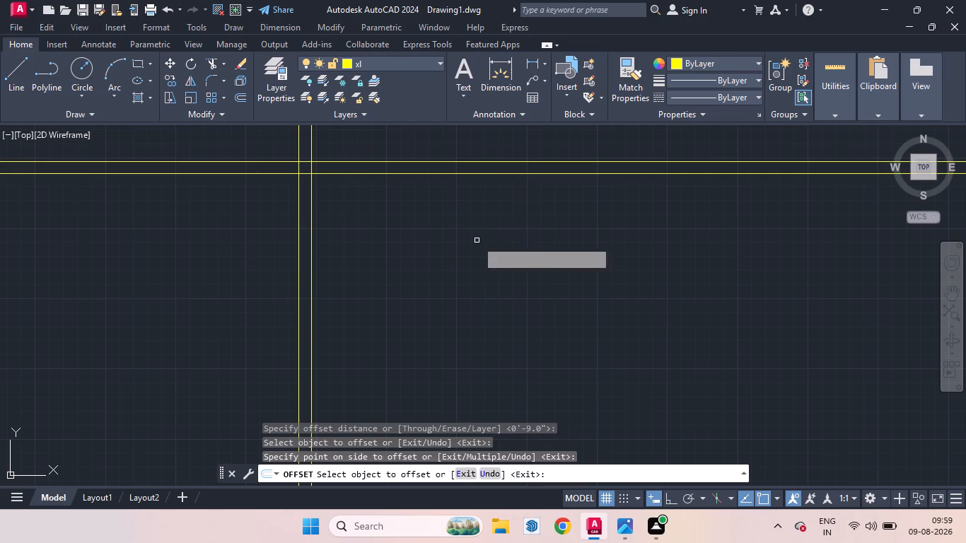
key(space)
Trim the overhanging ends and inner crossing segments where the line pairs meet to form a clean upper-left double-wall corner.
text(tr)
key(Return)
key(Return)
drag(339, 127, 270, 127)
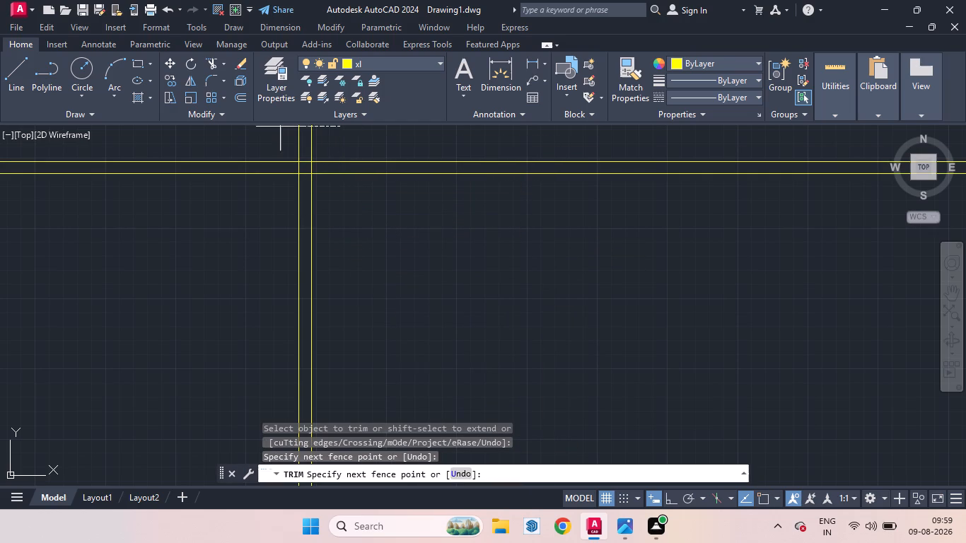
drag(270, 127, 231, 252)
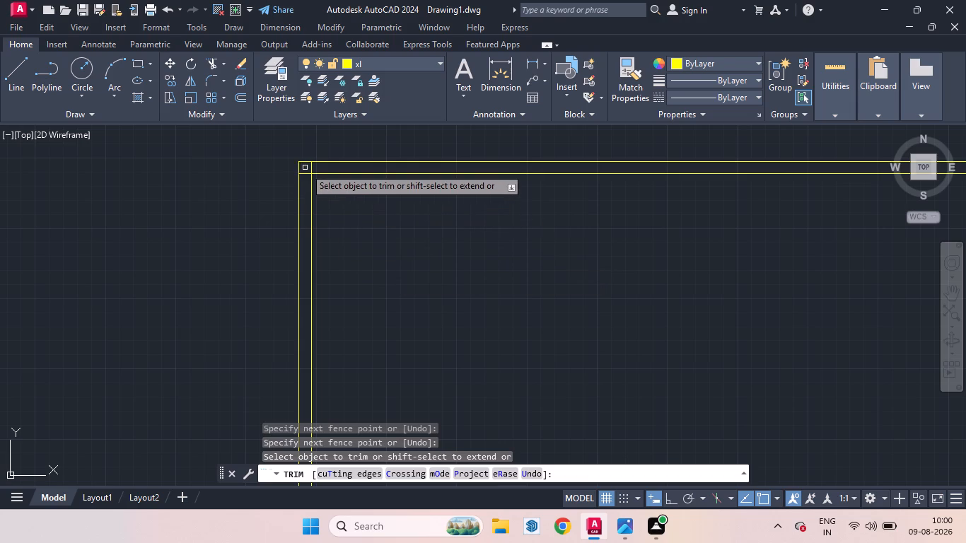
scroll(305, 168, up, 3)
drag(378, 169, 303, 247)
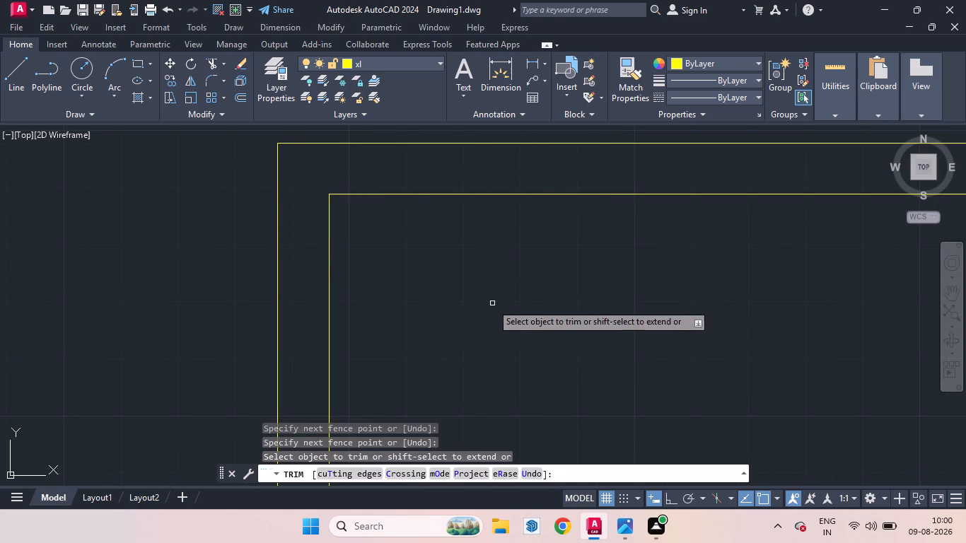
key(space)
scroll(325, 230, down, 5)
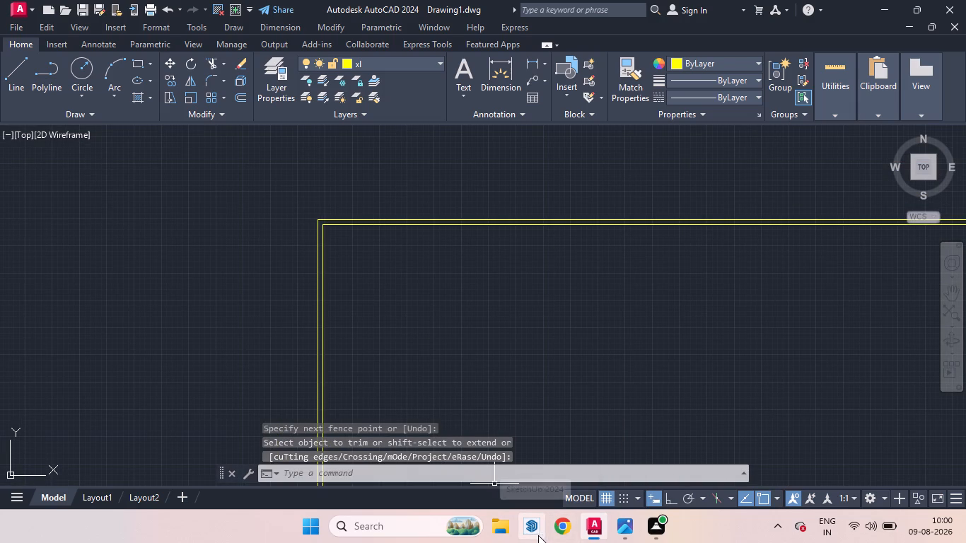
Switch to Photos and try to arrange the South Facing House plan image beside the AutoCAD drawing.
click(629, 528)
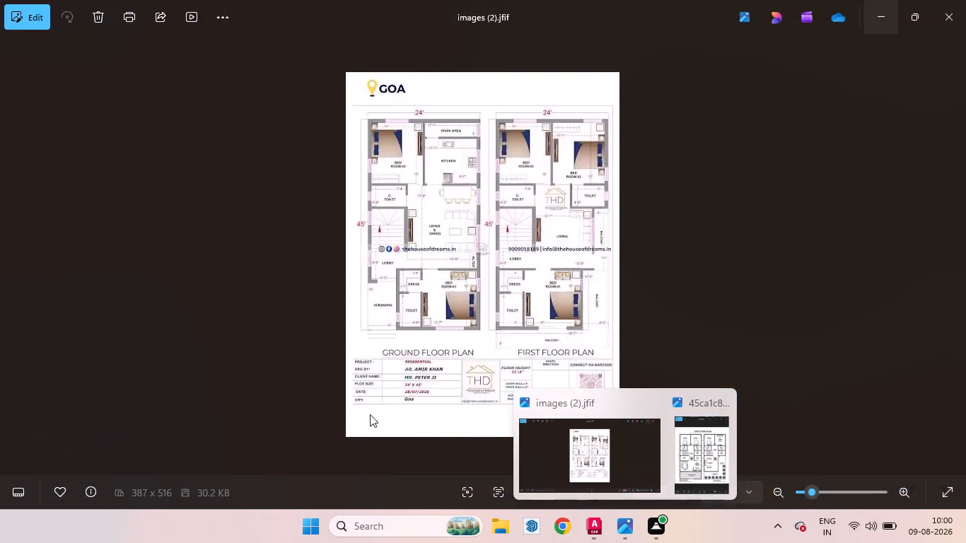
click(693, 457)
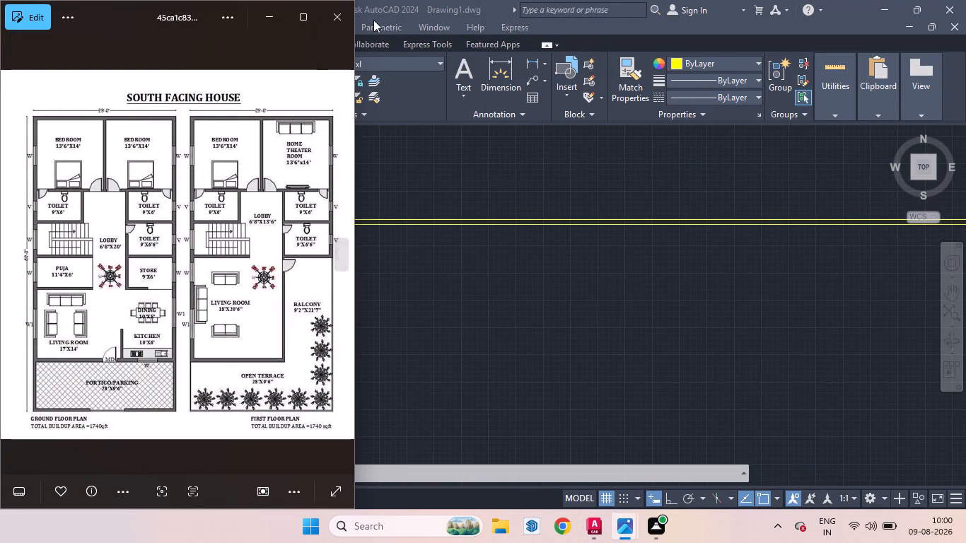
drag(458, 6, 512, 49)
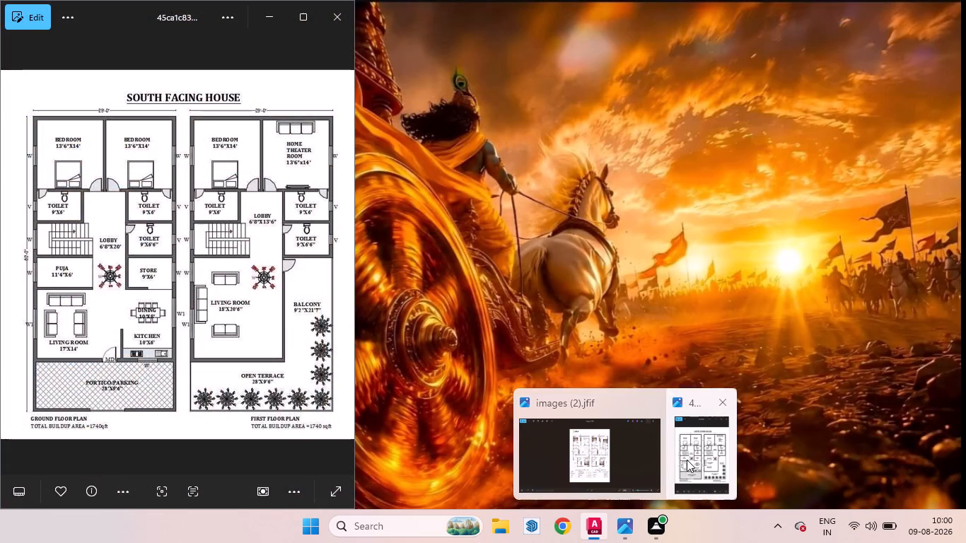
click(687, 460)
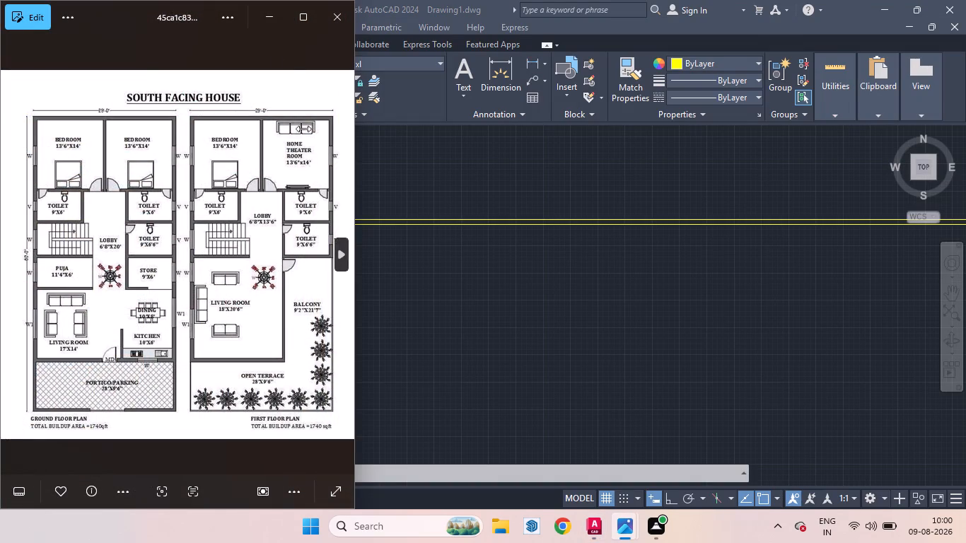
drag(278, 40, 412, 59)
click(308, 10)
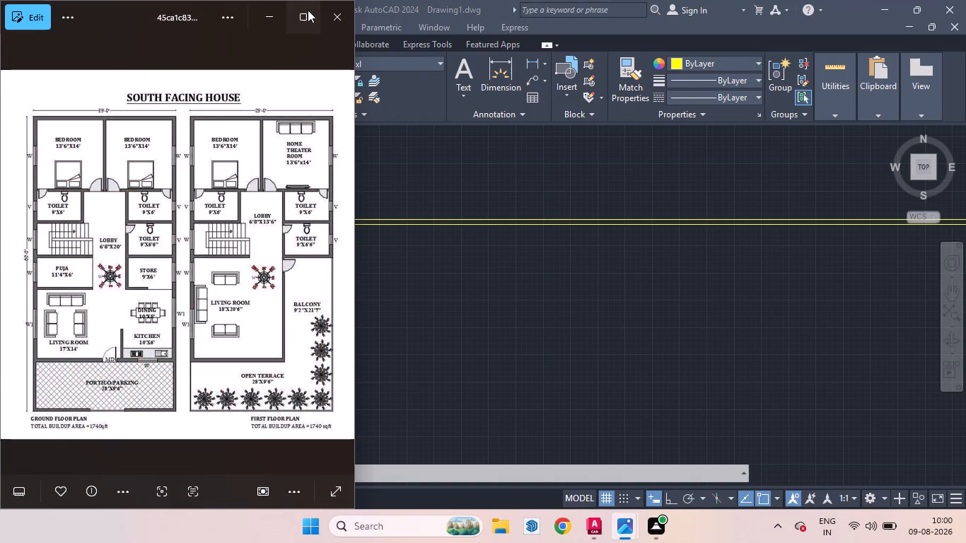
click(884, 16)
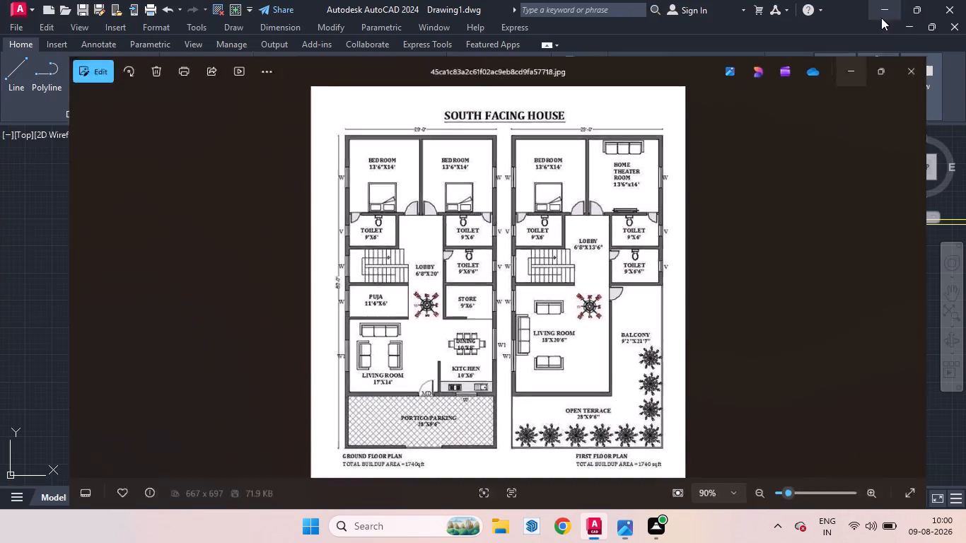
Place the South Facing House plan image side by side with the AutoCAD drawing, giving the drawing the wider share of the screen.
click(622, 530)
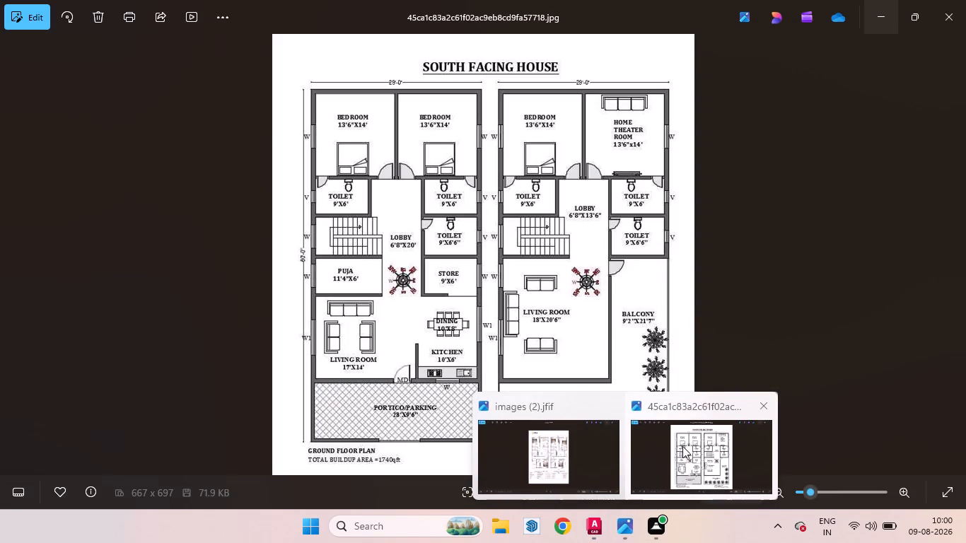
click(682, 451)
drag(611, 0, 610, 21)
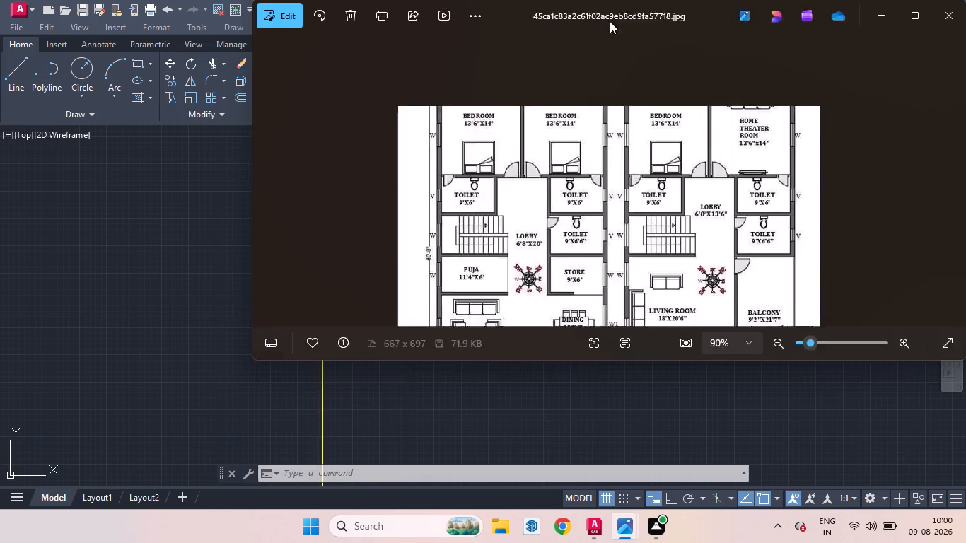
drag(610, 21, 0, 104)
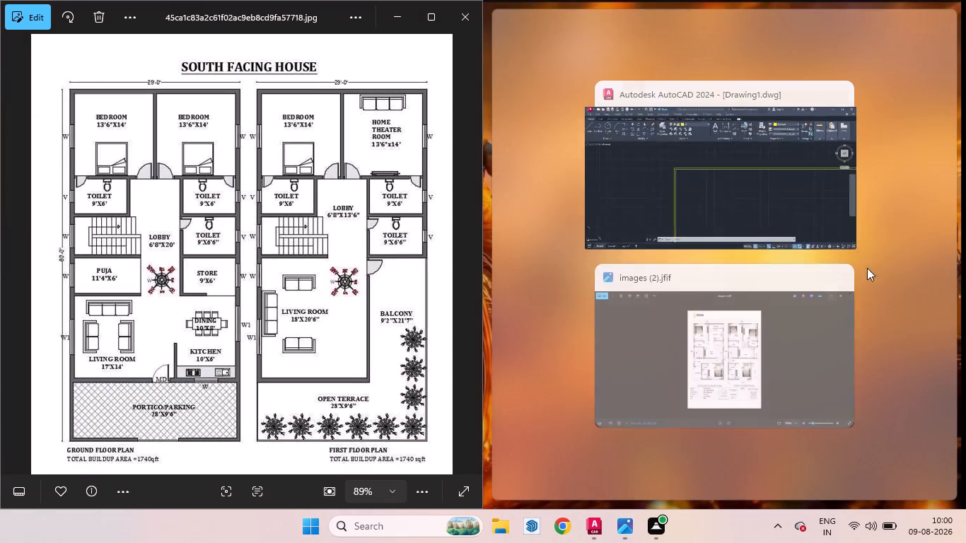
click(844, 277)
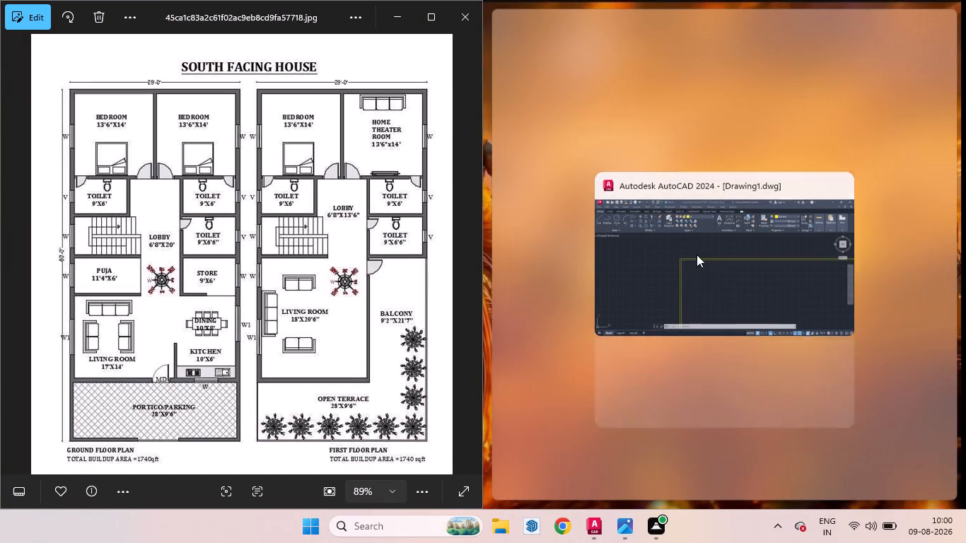
click(680, 284)
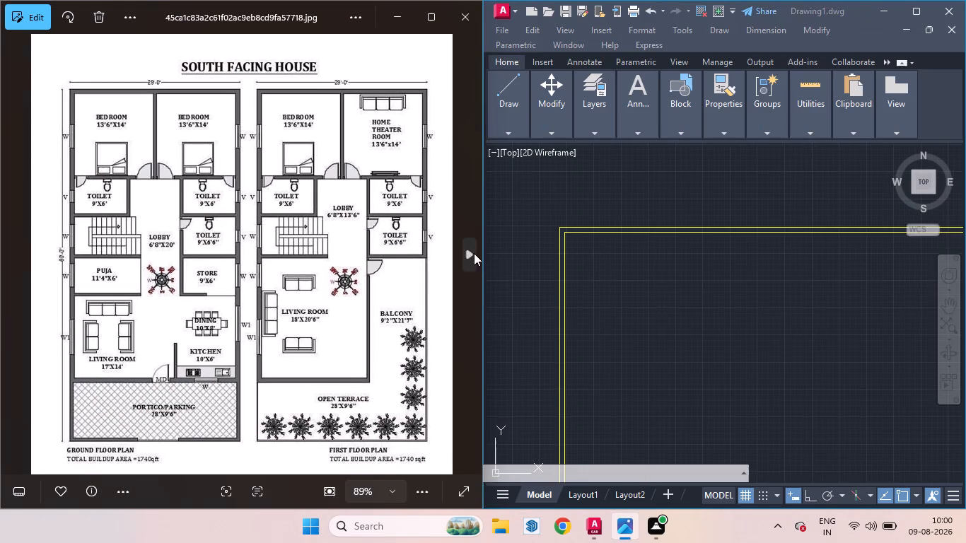
drag(485, 284, 279, 268)
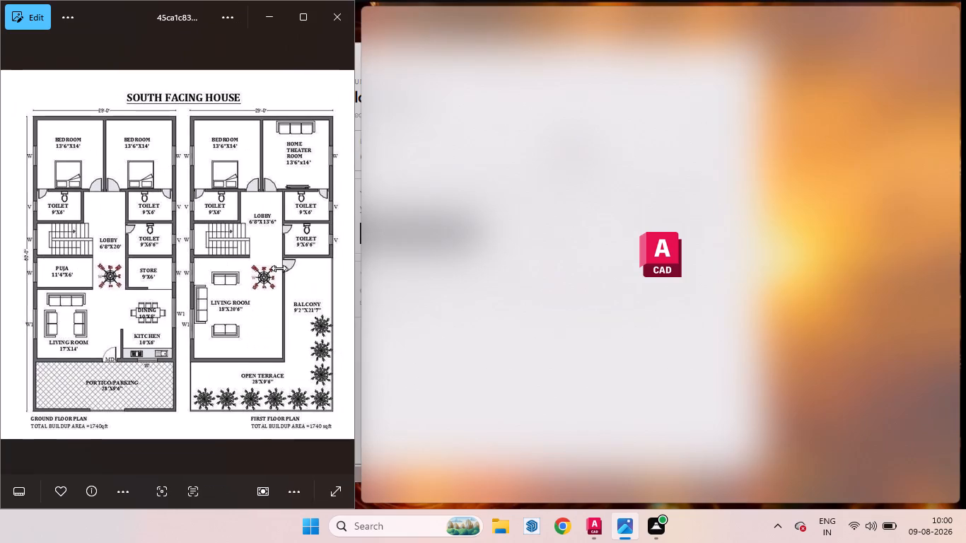
Examine the room layout and sizes in the South Facing House plan image.
drag(279, 268, 239, 264)
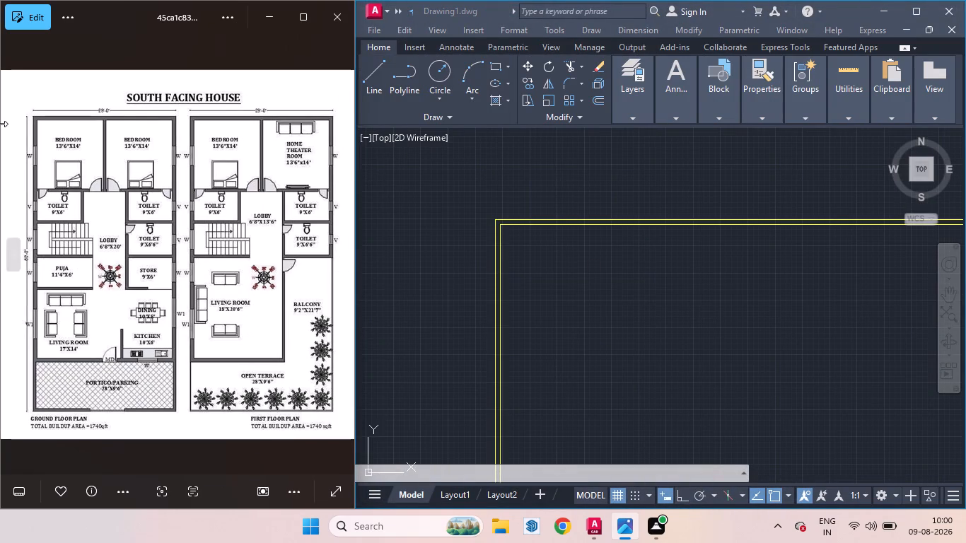
scroll(52, 152, up, 2)
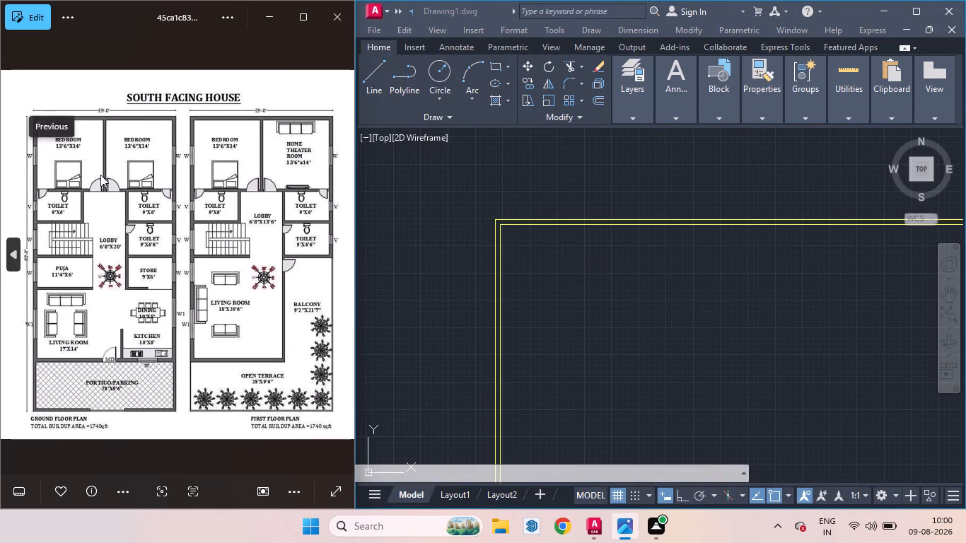
click(294, 488)
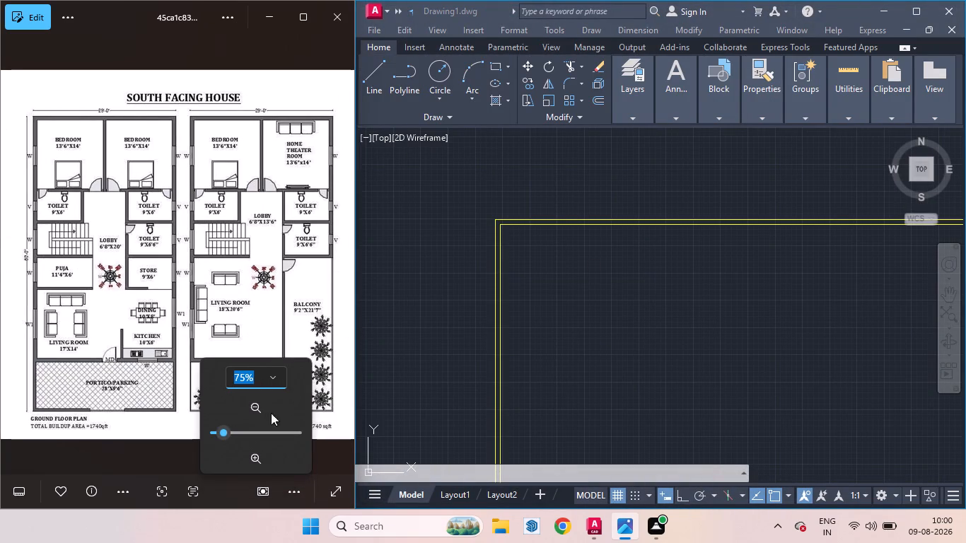
click(225, 436)
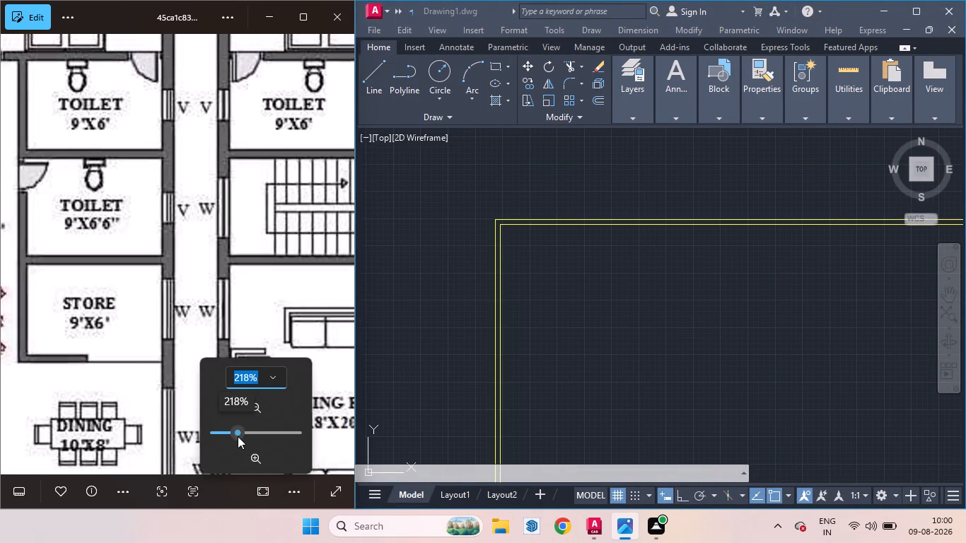
scroll(214, 267, down, 2)
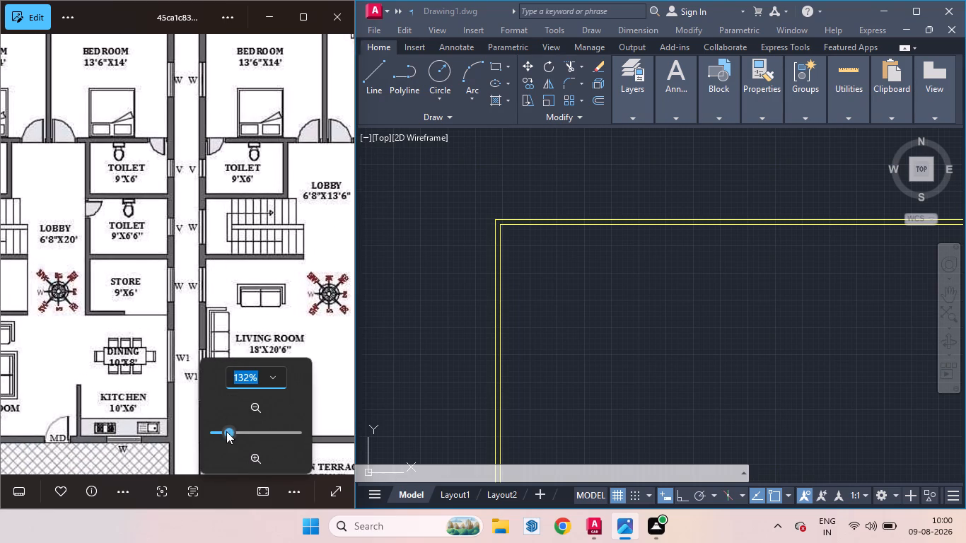
click(231, 433)
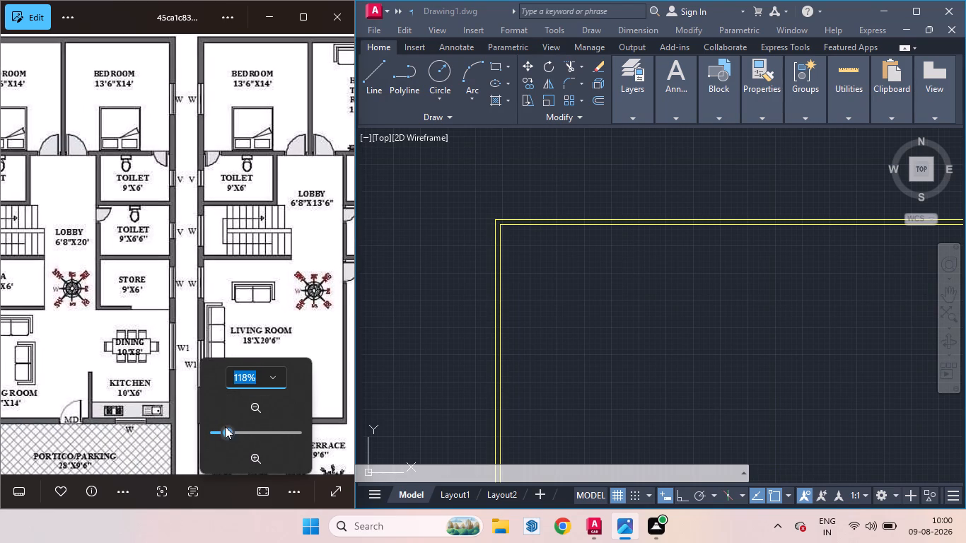
click(225, 430)
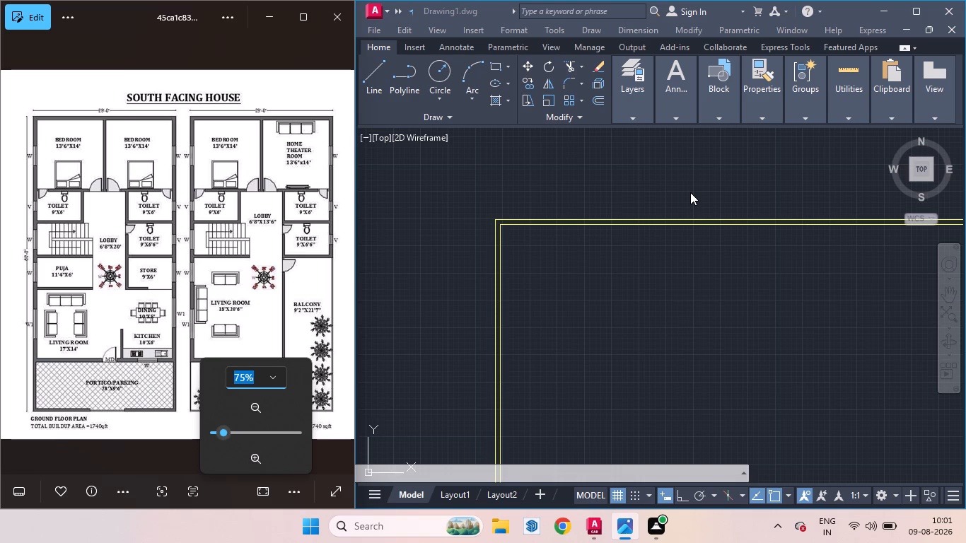
Switch to AutoCAD and offset the inner line of the left outer wall 13'6" to the right for the first bedroom's width.
key(o)
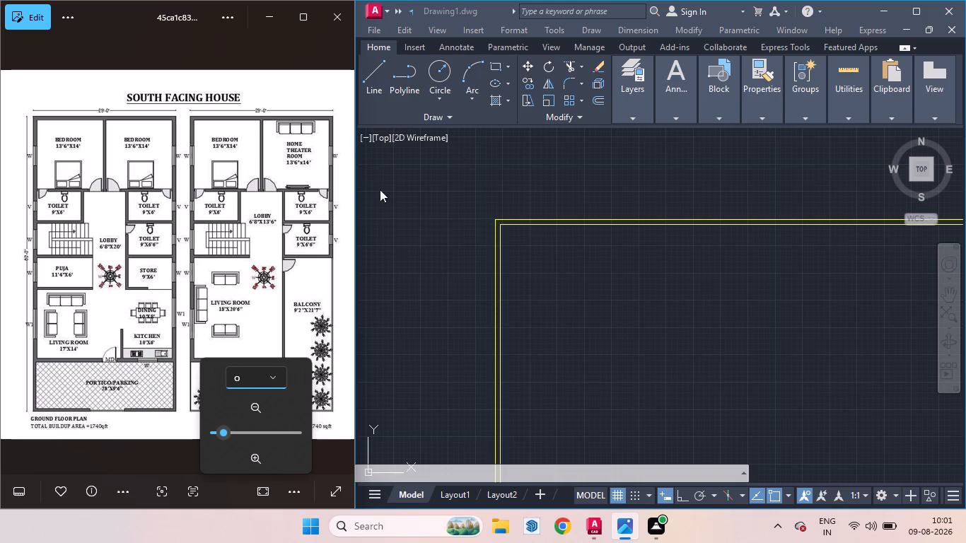
key(Return)
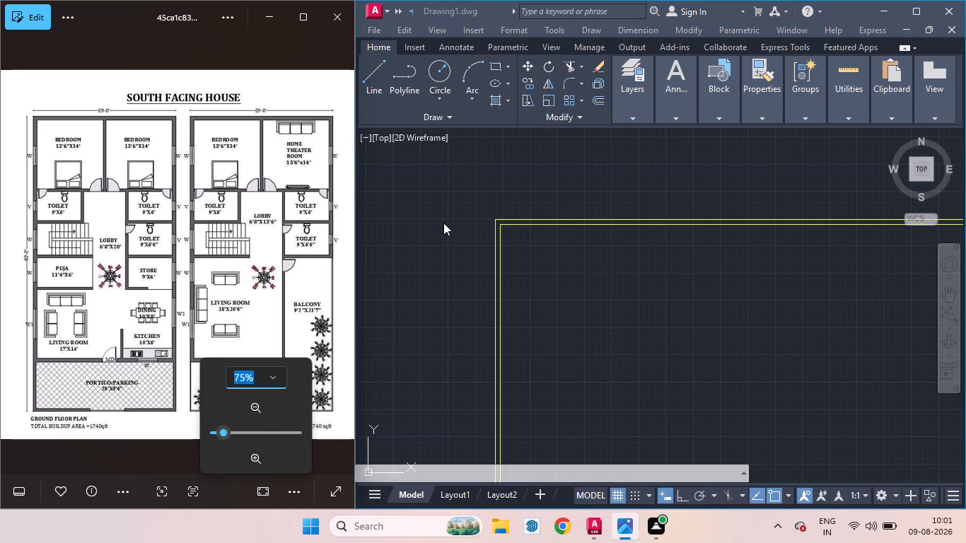
click(455, 248)
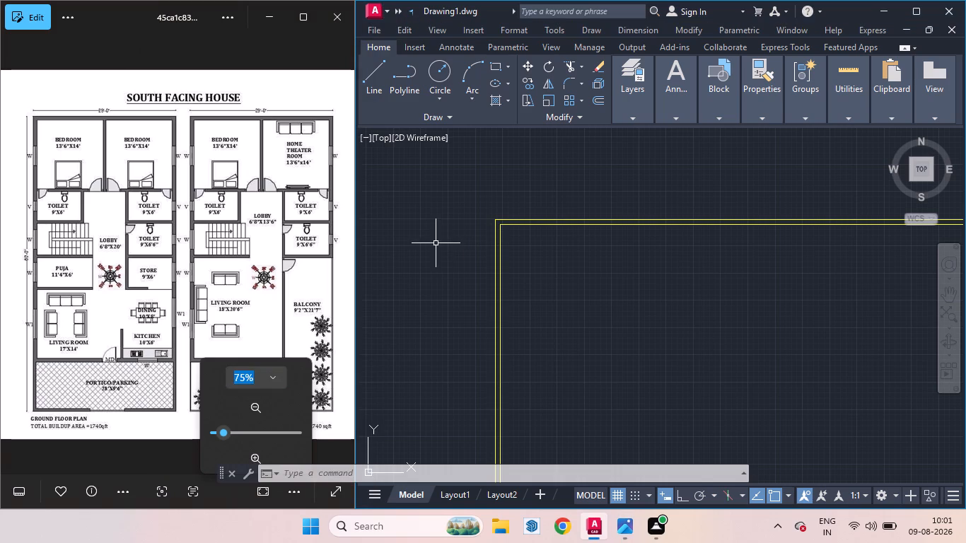
key(o)
key(Return)
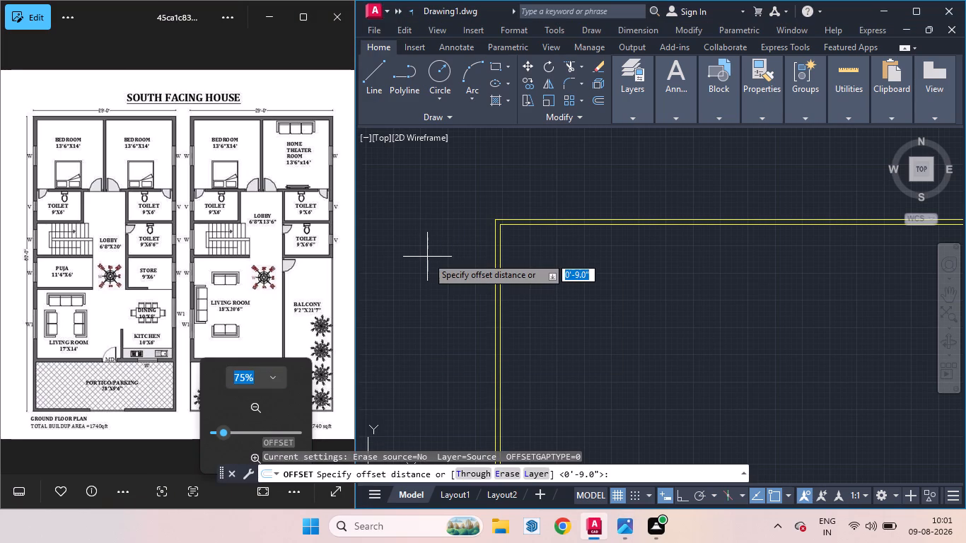
text(14)
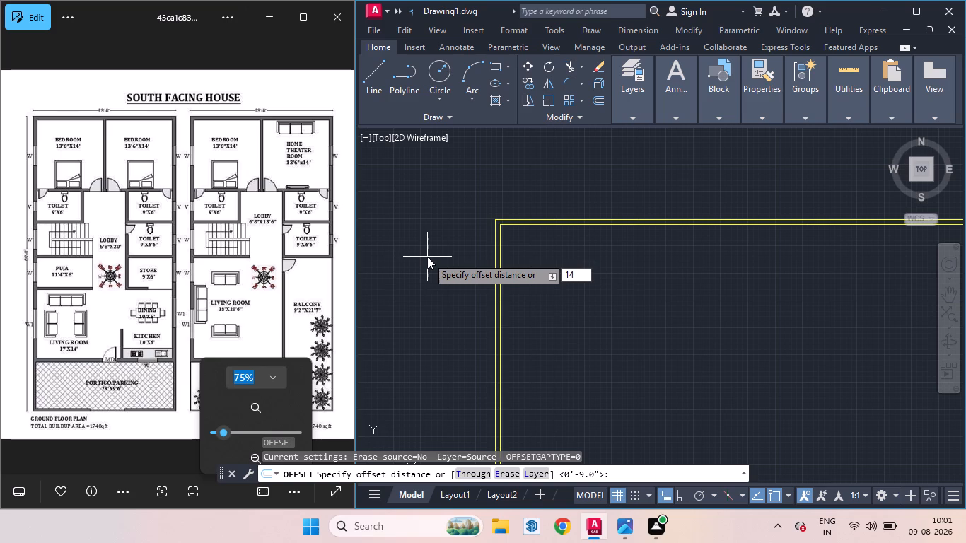
key(BackSpace)
key(3)
key(apostrophe)
key(6)
key(Return)
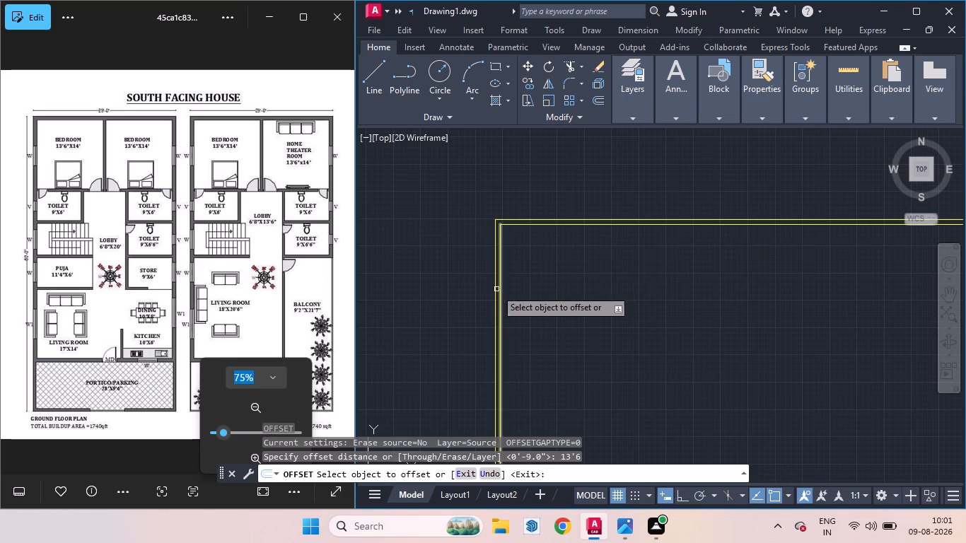
drag(500, 293, 585, 292)
click(585, 292)
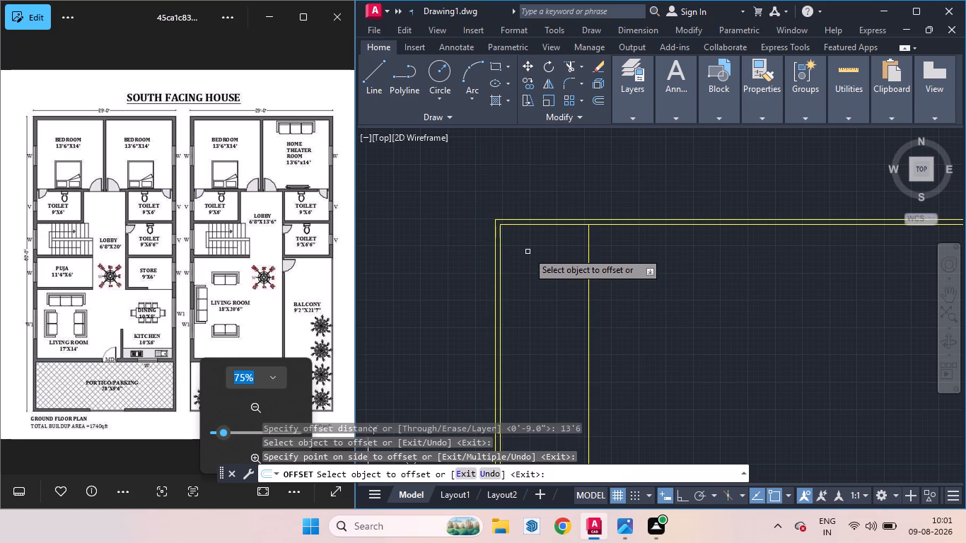
key(space)
Offset the inner line of the top outer wall 14' downward for the bedroom depth.
key(space)
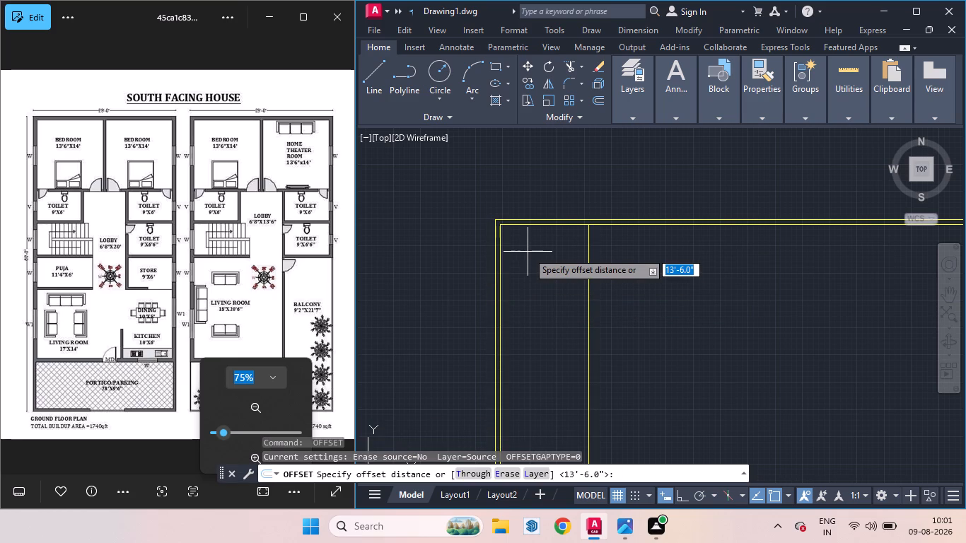
key(1)
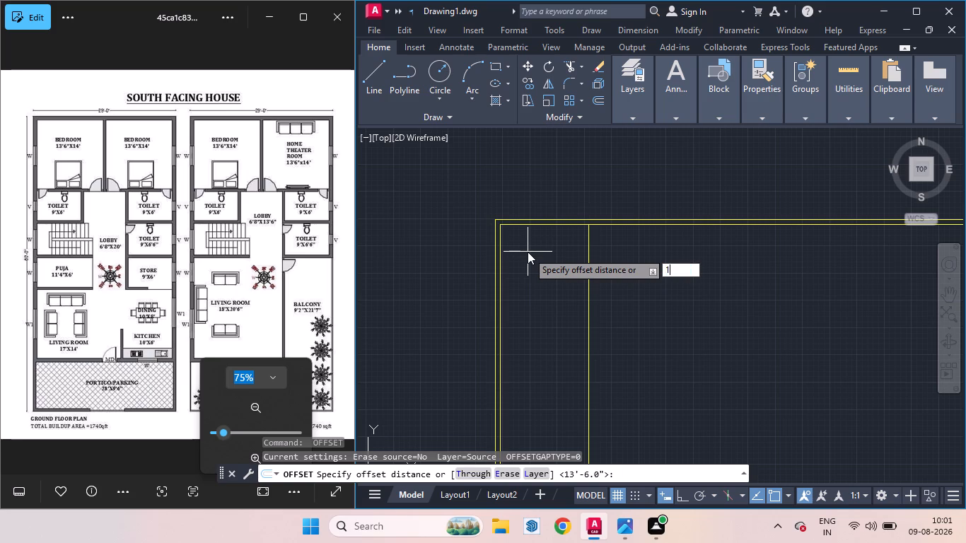
text(4')
key(Return)
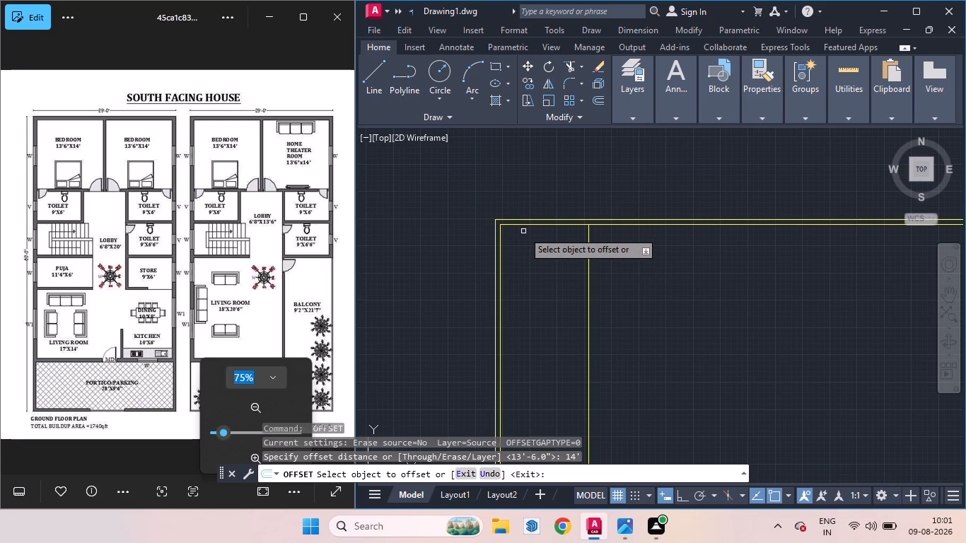
drag(508, 226, 511, 247)
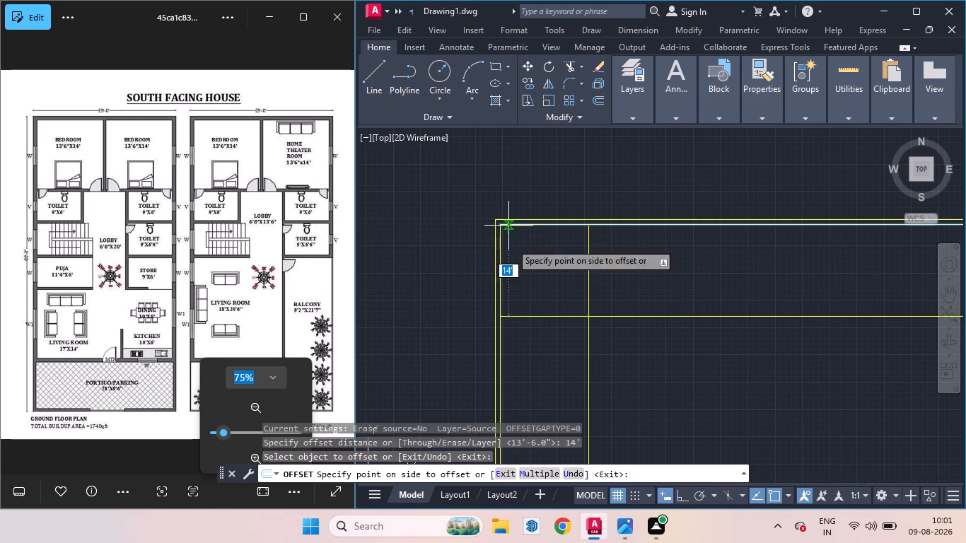
drag(511, 247, 511, 303)
click(511, 303)
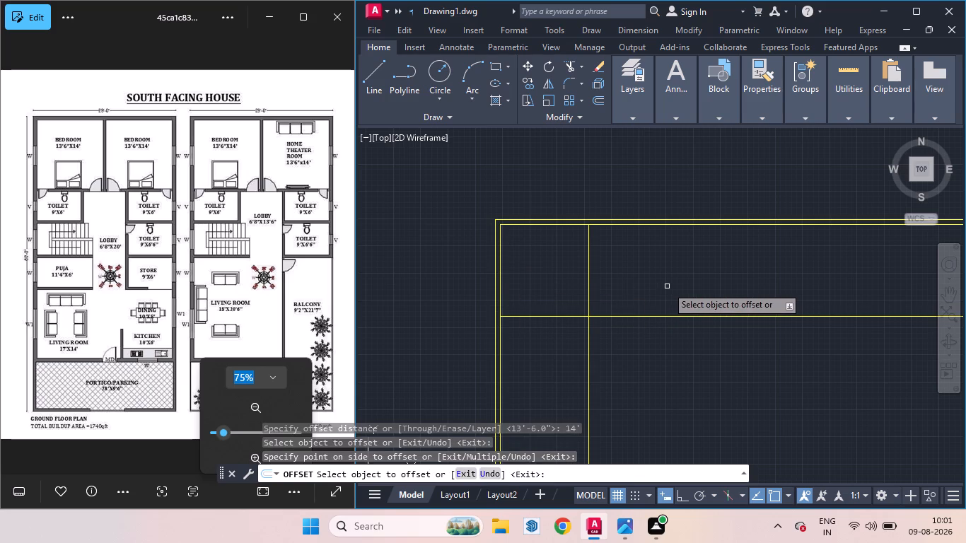
key(space)
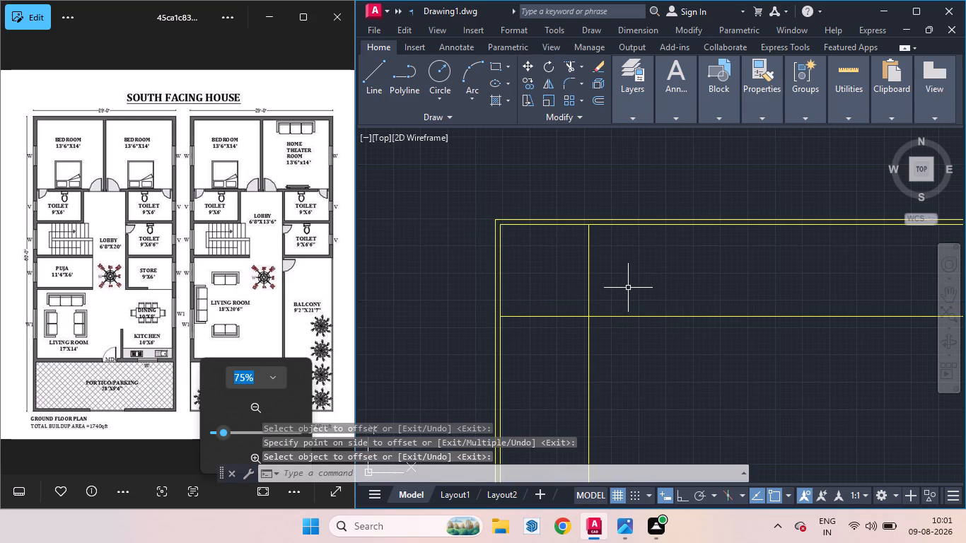
Offset the bedroom's vertical line to the right and its horizontal line downward by 4.5" to form the inner partition walls.
key(space)
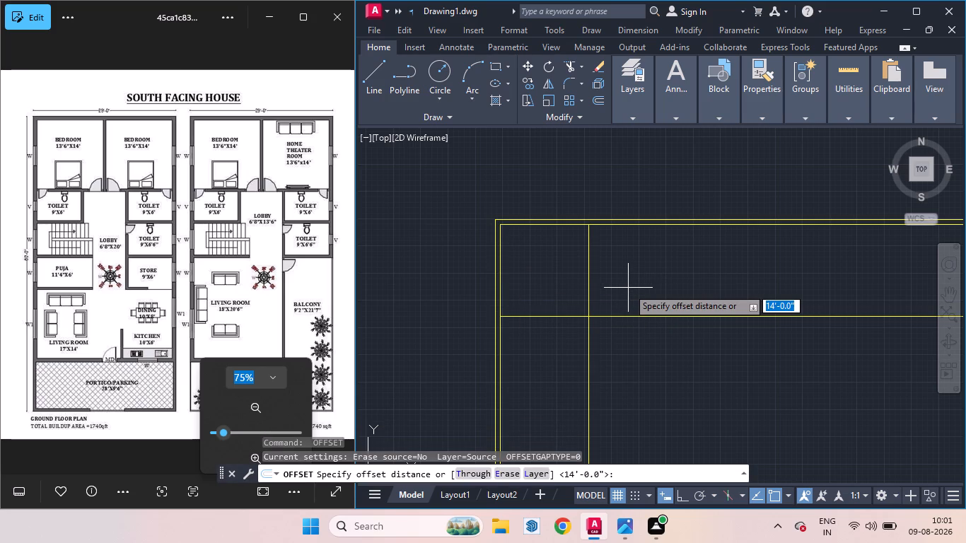
text(4.5)
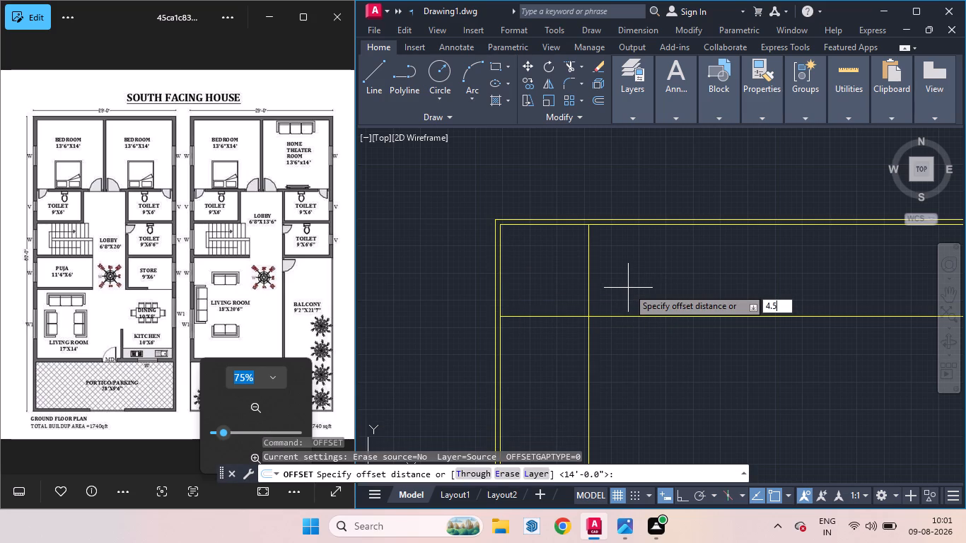
key(Return)
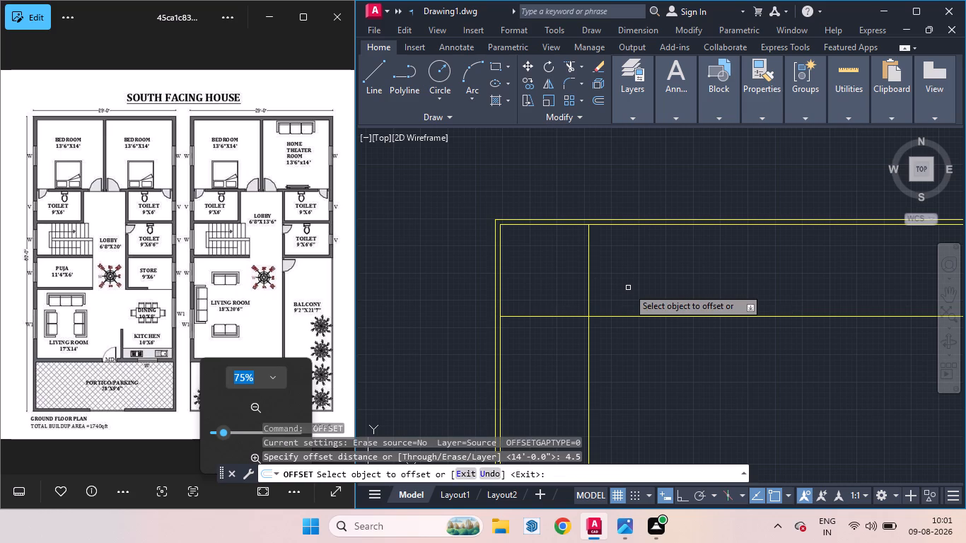
drag(589, 285, 598, 286)
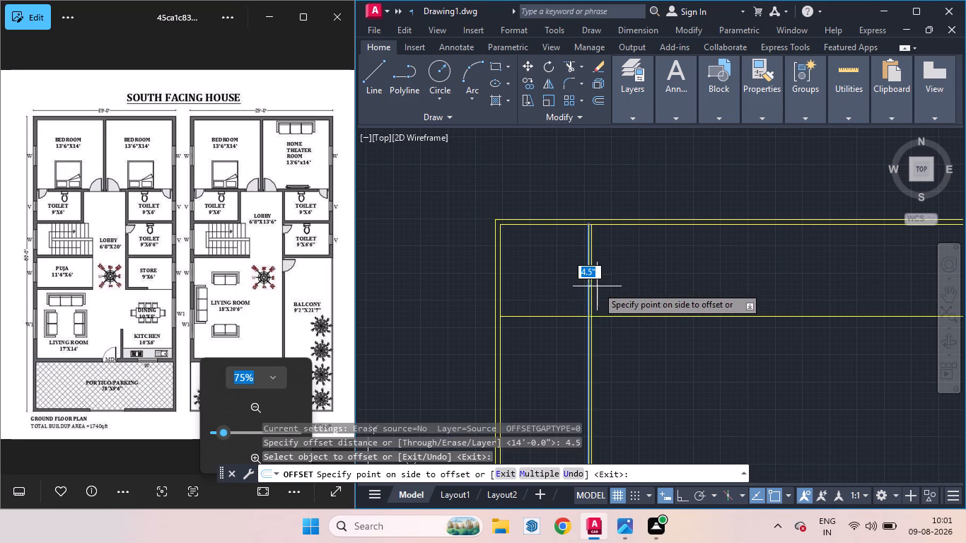
drag(598, 286, 605, 286)
click(608, 284)
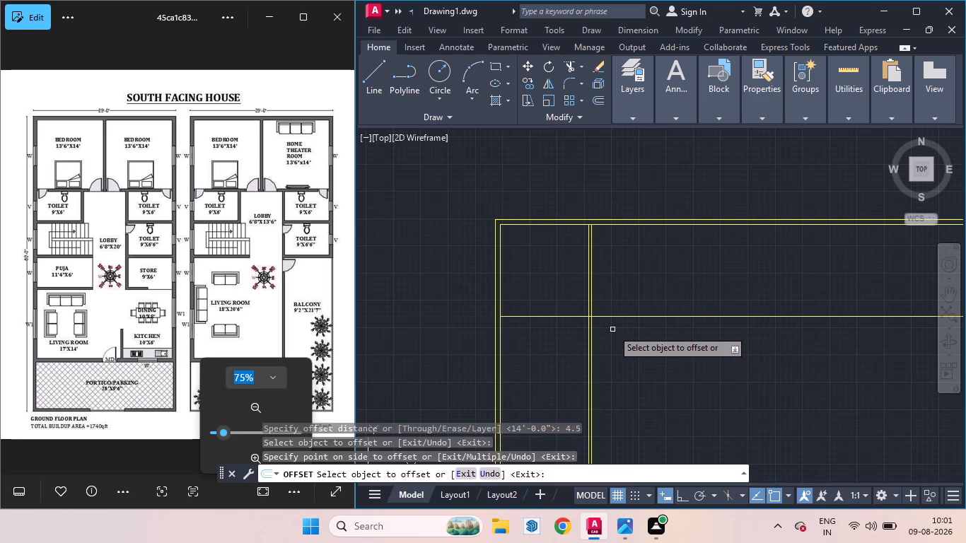
drag(604, 317, 609, 346)
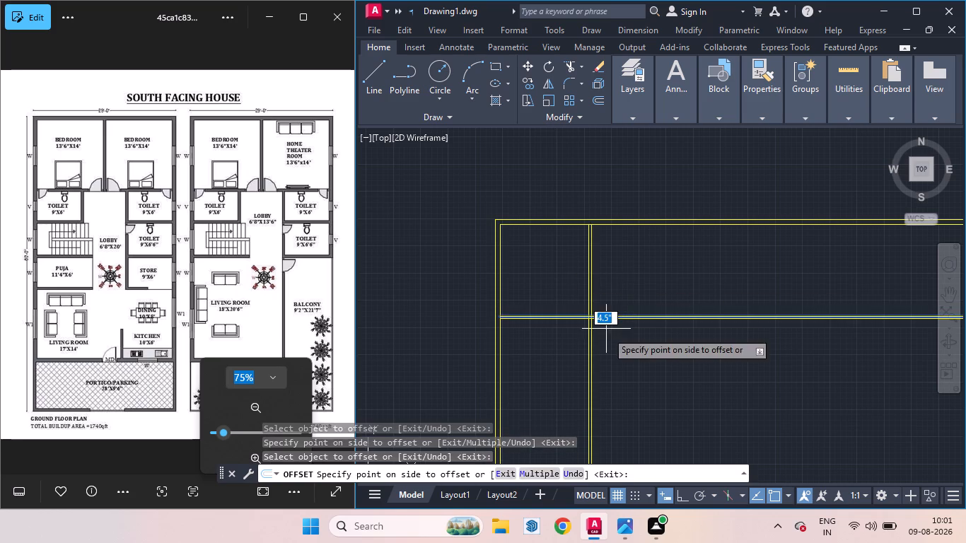
drag(609, 346, 610, 348)
click(610, 348)
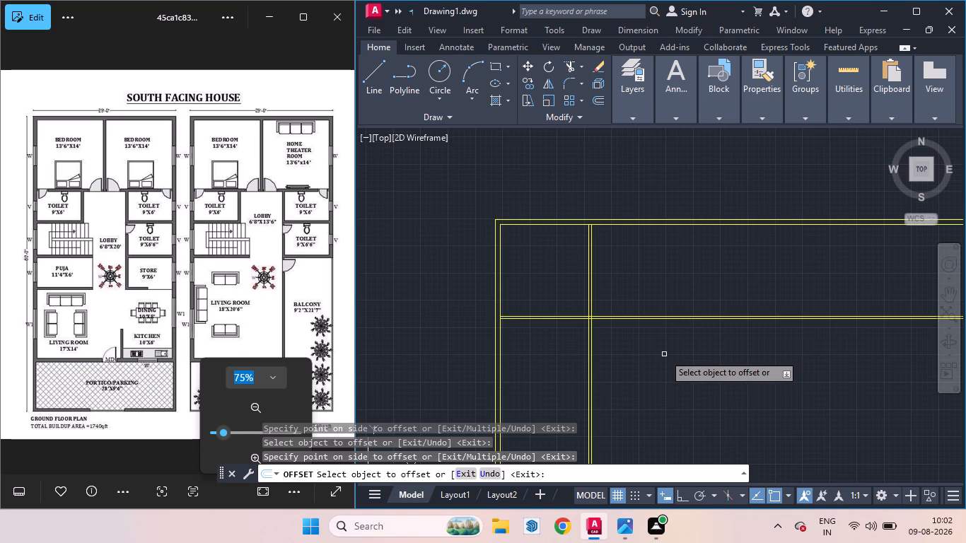
key(space)
Offset the right line of the vertical partition wall 13'6" to the right for the second bedroom's width.
key(space)
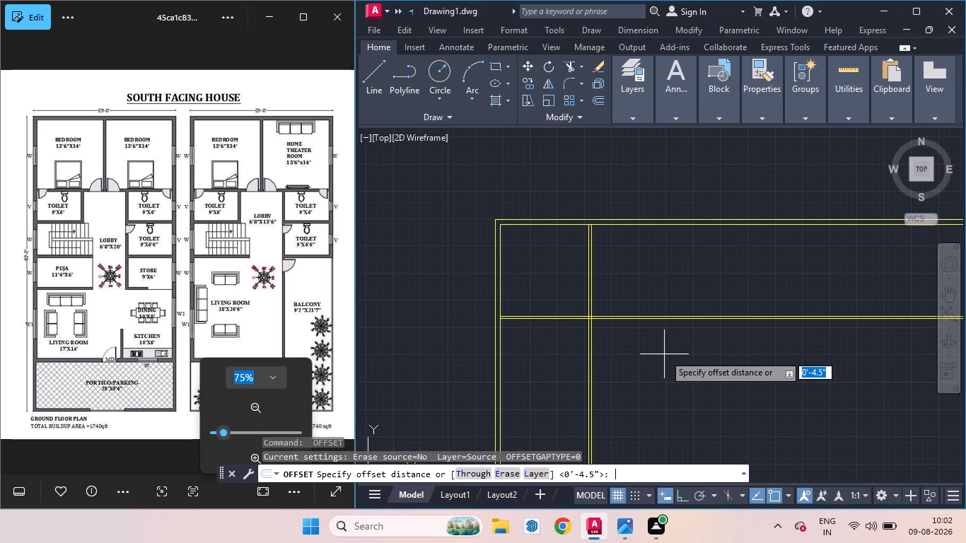
text(13'6)
key(Return)
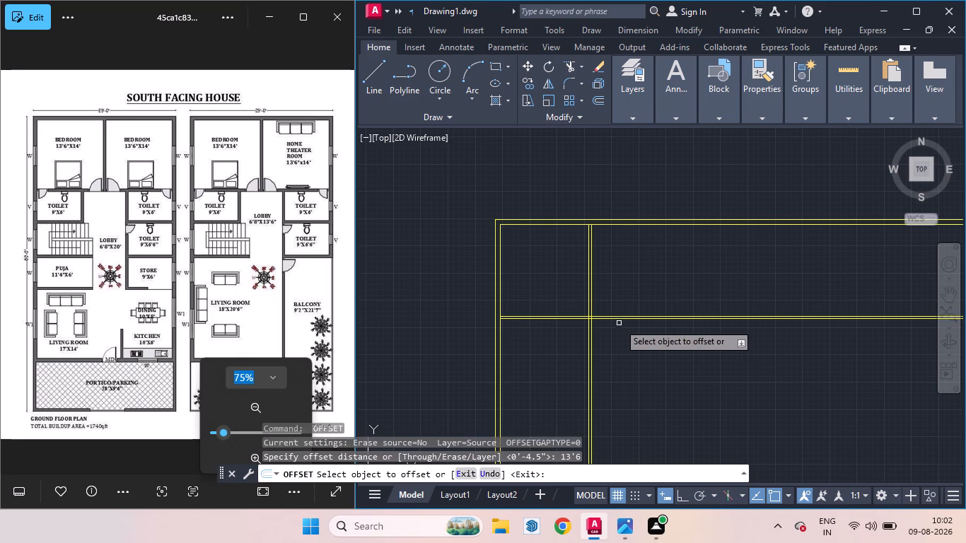
drag(591, 279, 645, 283)
click(645, 283)
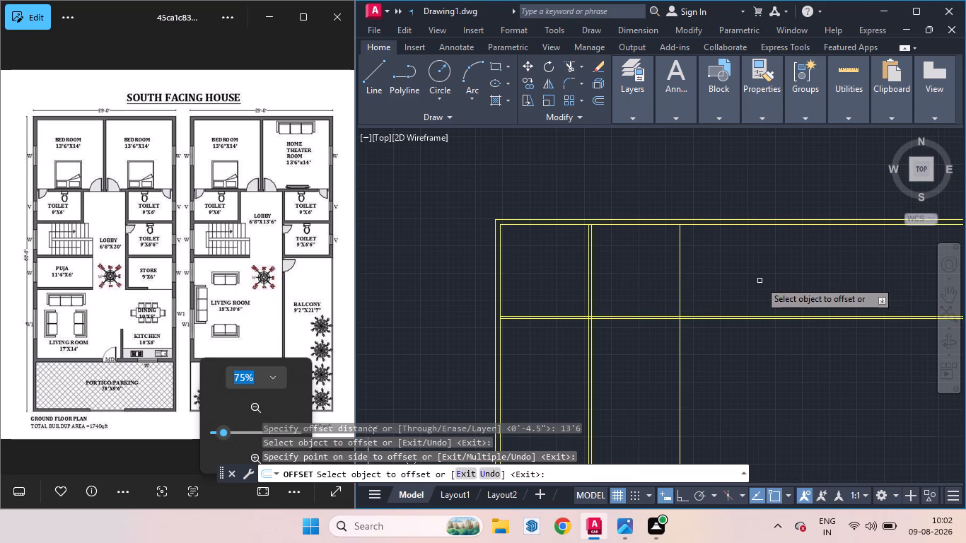
key(space)
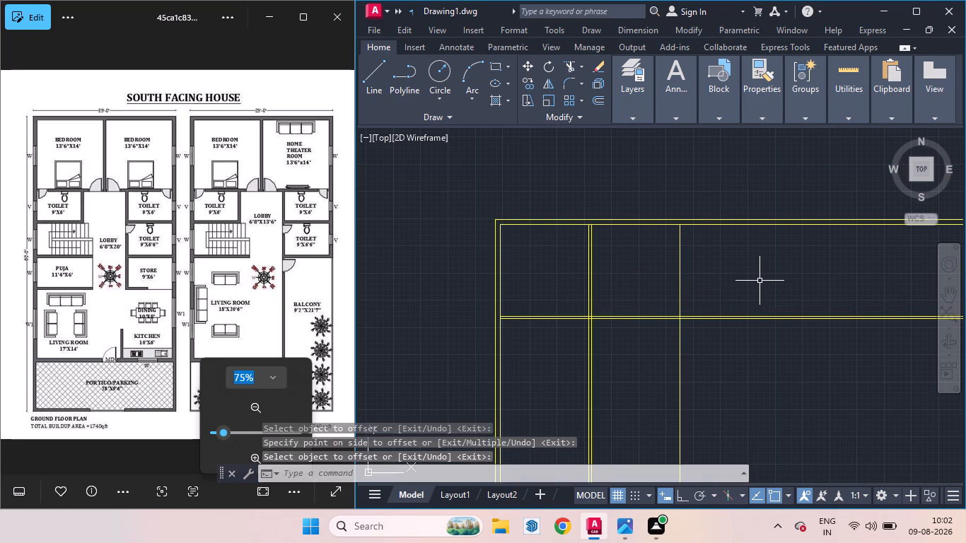
Offset the second bedroom's right vertical line 9" to the right to form the right outer wall.
key(space)
key(9)
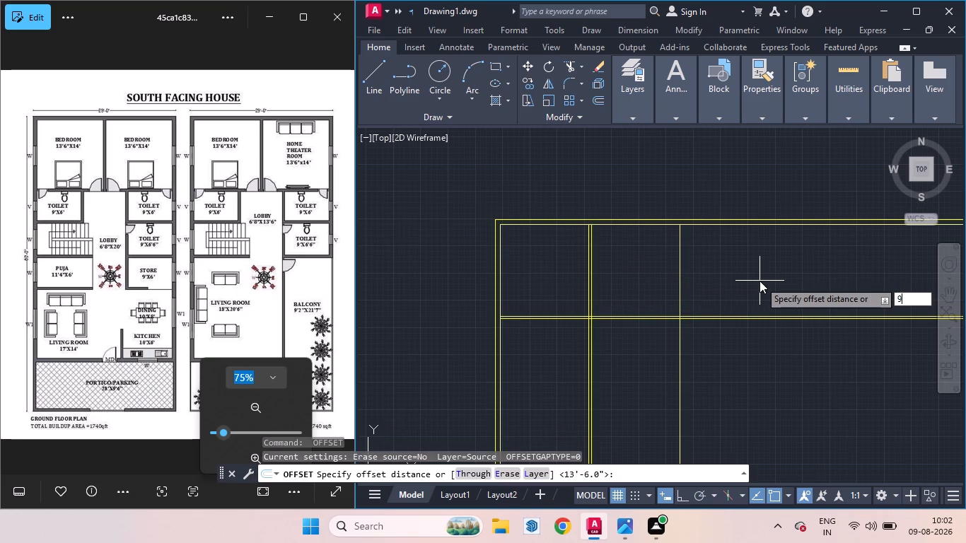
key(Return)
drag(680, 281, 680, 281)
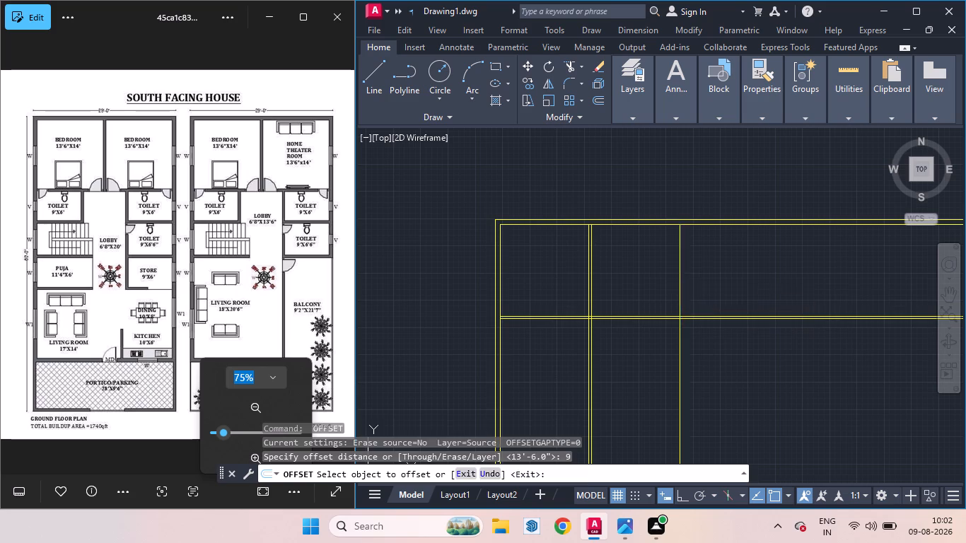
drag(680, 281, 715, 281)
click(716, 280)
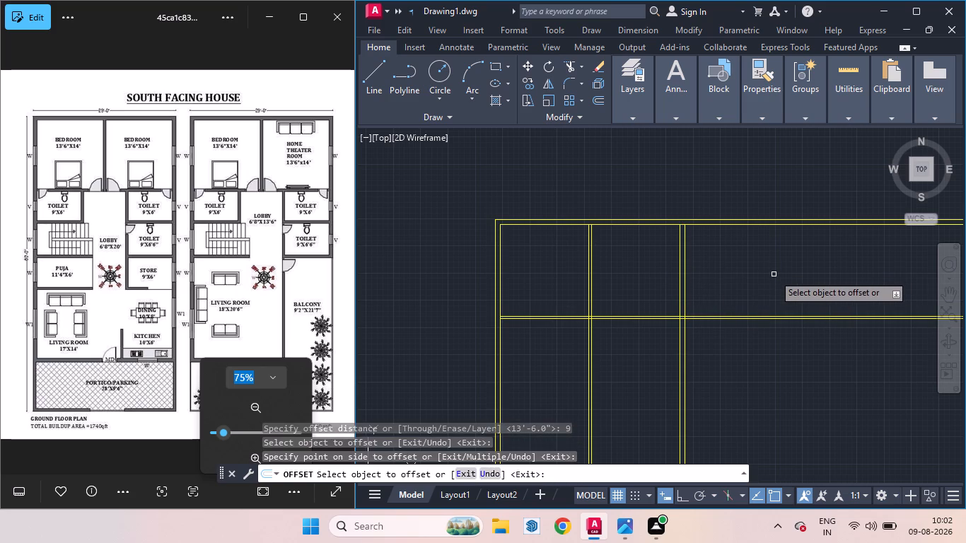
key(space)
Extend the outer line of the right outer wall up to the outer line of the top wall.
text(ex)
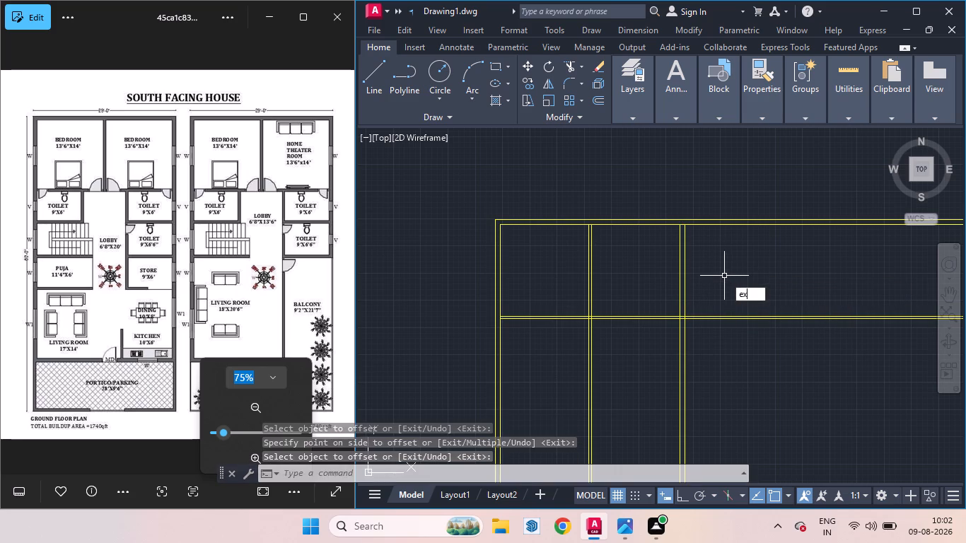
key(Return)
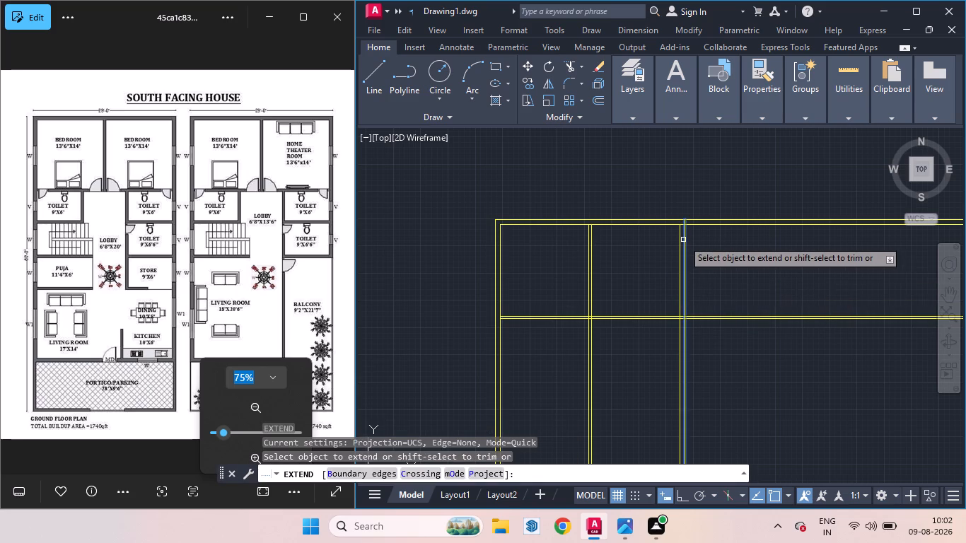
click(683, 237)
key(space)
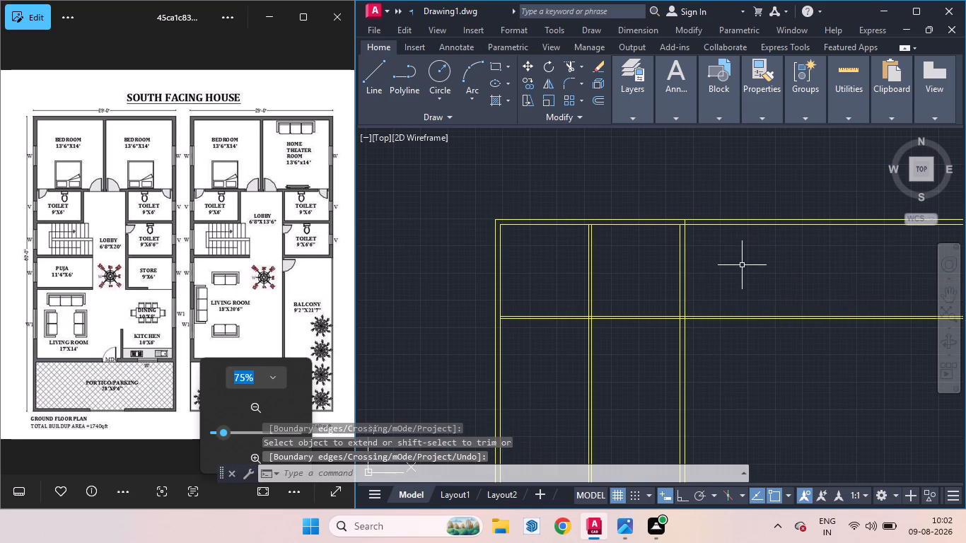
Trim away all horizontal wall lines that run past the right outer wall.
text(tr)
key(Return)
key(Return)
drag(726, 172, 726, 202)
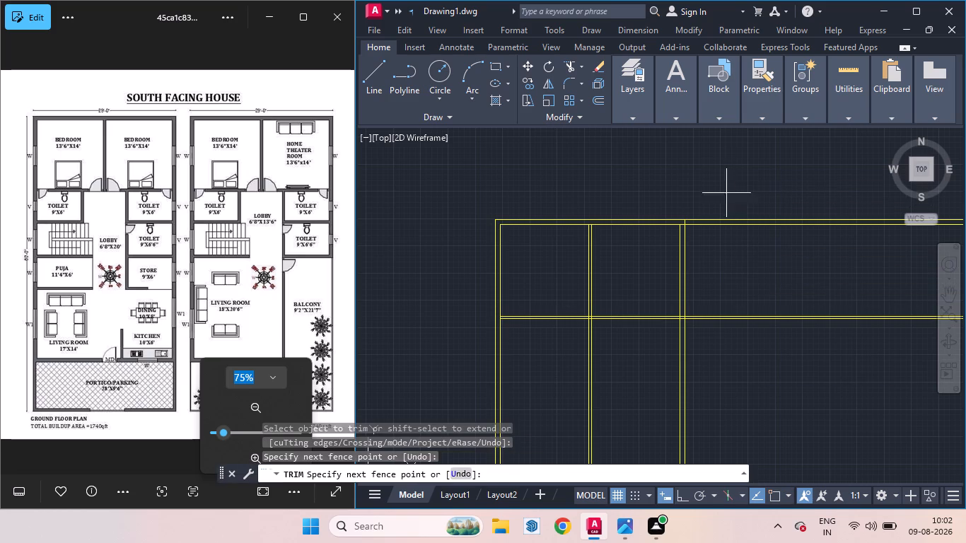
drag(726, 202, 769, 413)
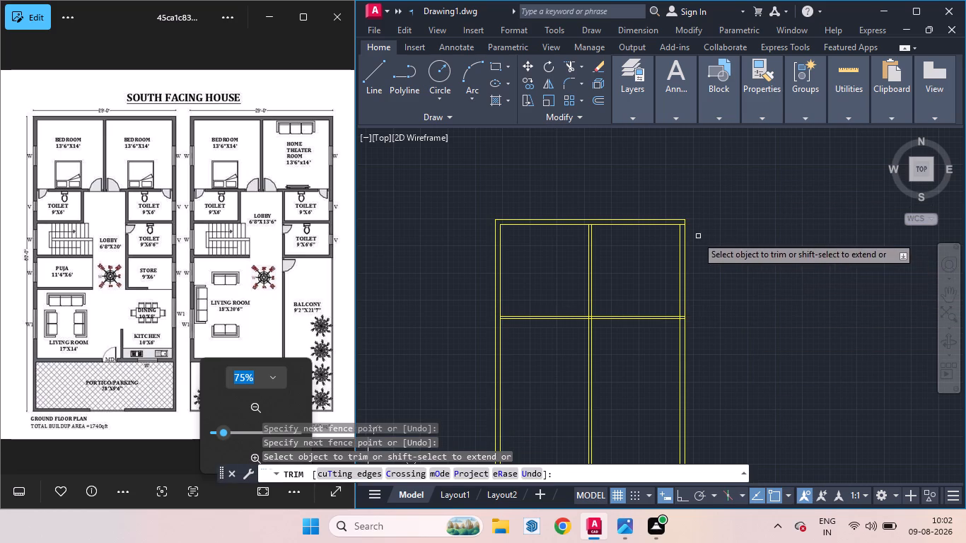
Trim the top wall's inner line inside the right wall and across the bedroom partition, plus the upper horizontal partition line at their crossing.
scroll(688, 228, up, 6)
click(564, 184)
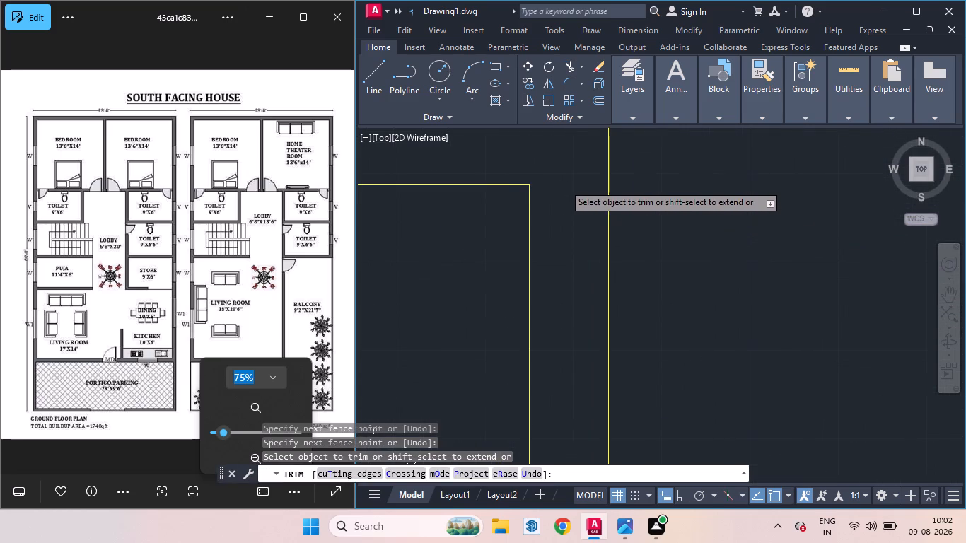
scroll(743, 202, down, 5)
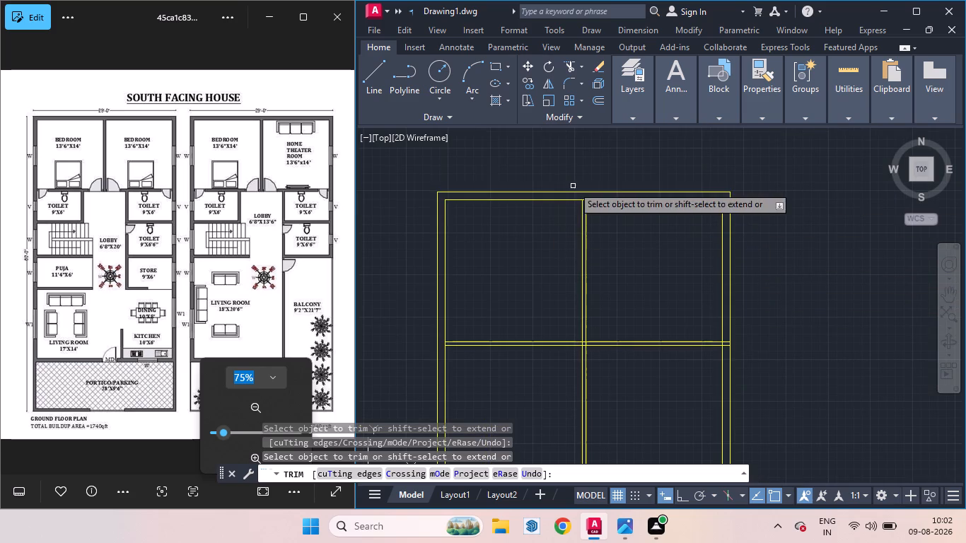
scroll(569, 214, up, 5)
scroll(652, 208, down, 2)
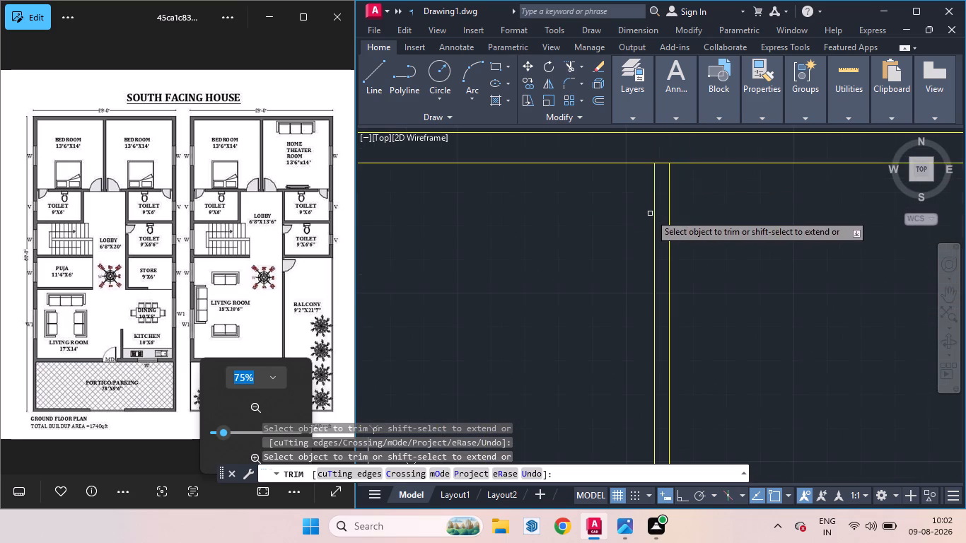
click(661, 163)
scroll(682, 227, down, 6)
scroll(678, 235, up, 2)
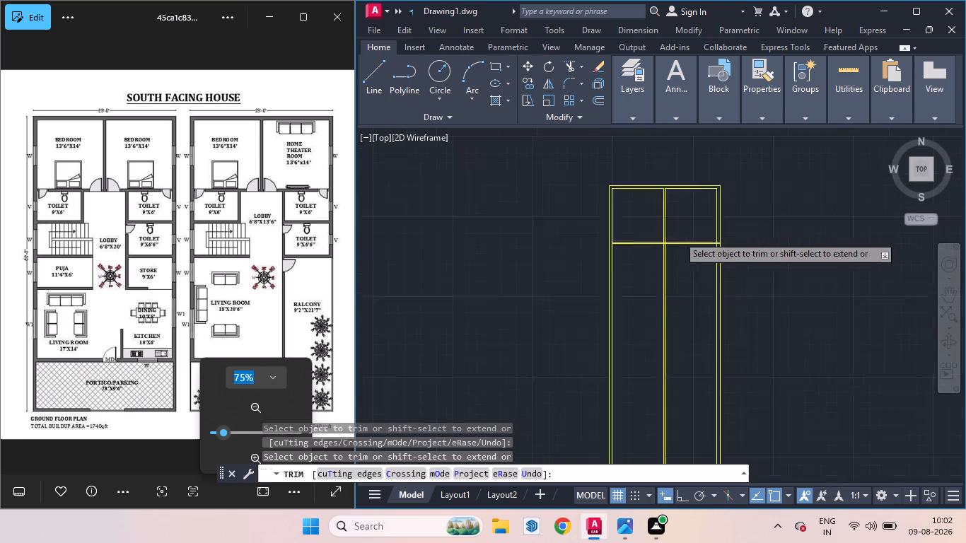
scroll(678, 235, up, 3)
scroll(576, 284, up, 5)
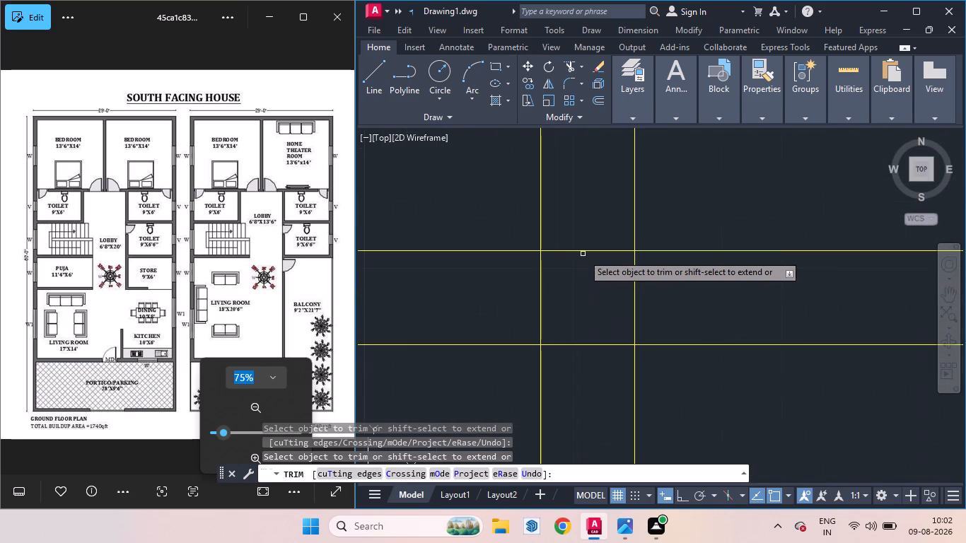
click(575, 252)
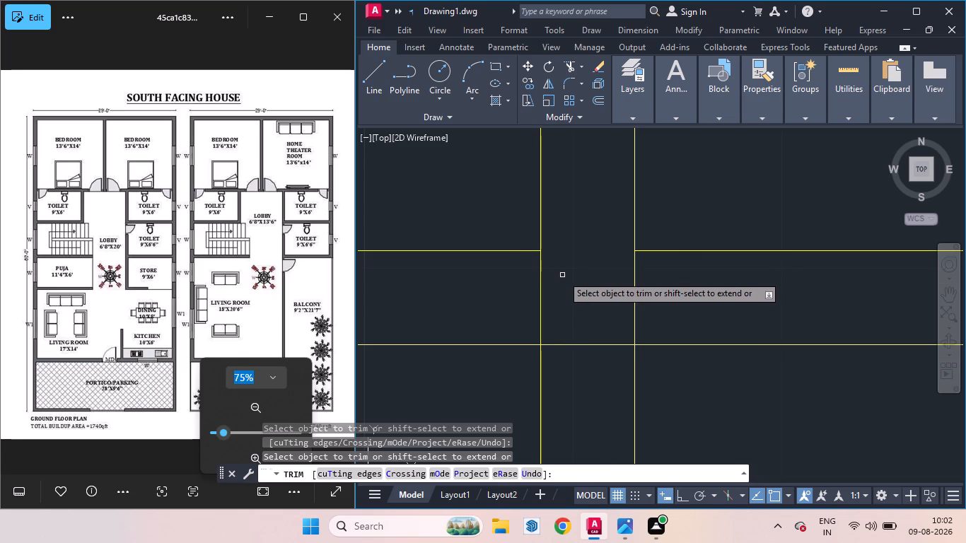
key(space)
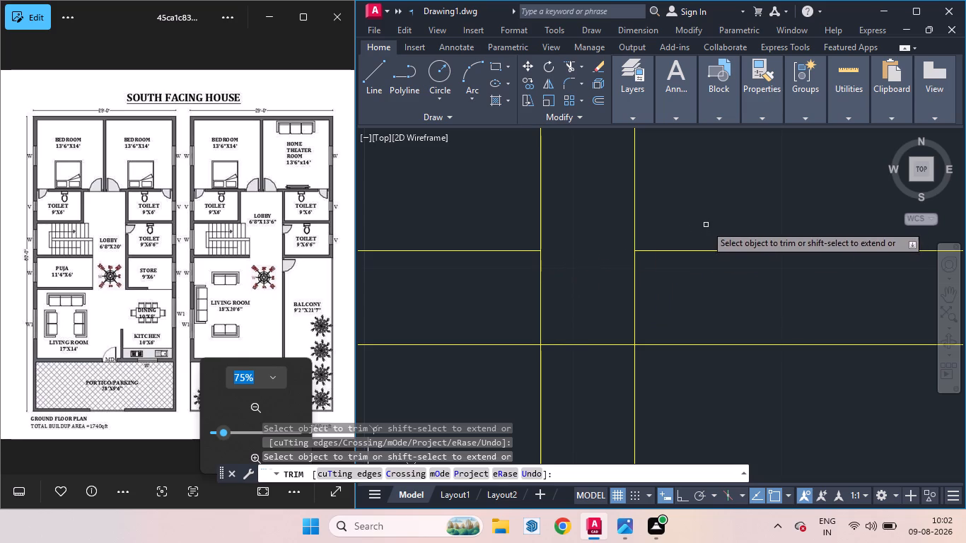
Offset the inner line of the left outer wall 9' to the right for the left toilet's width.
scroll(694, 221, down, 6)
scroll(566, 316, down, 1)
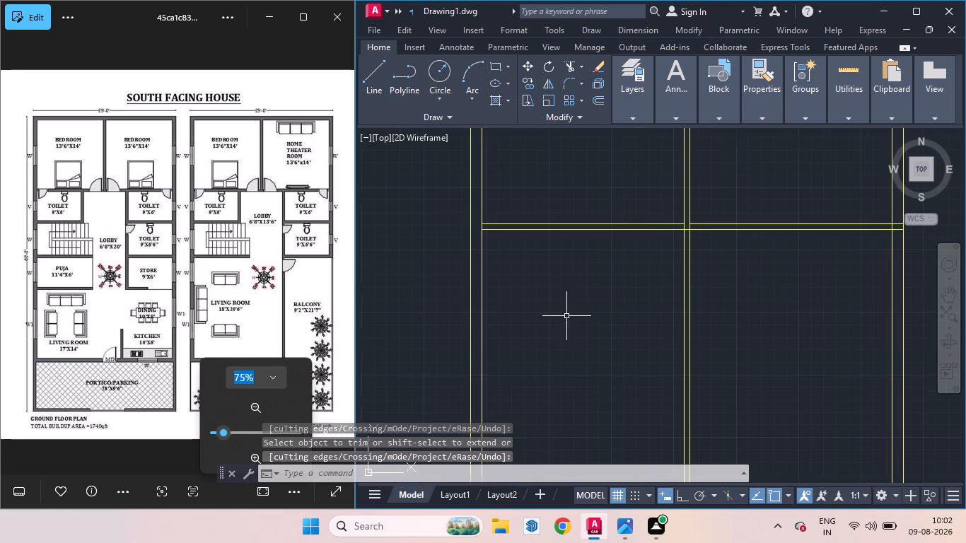
scroll(563, 317, down, 1)
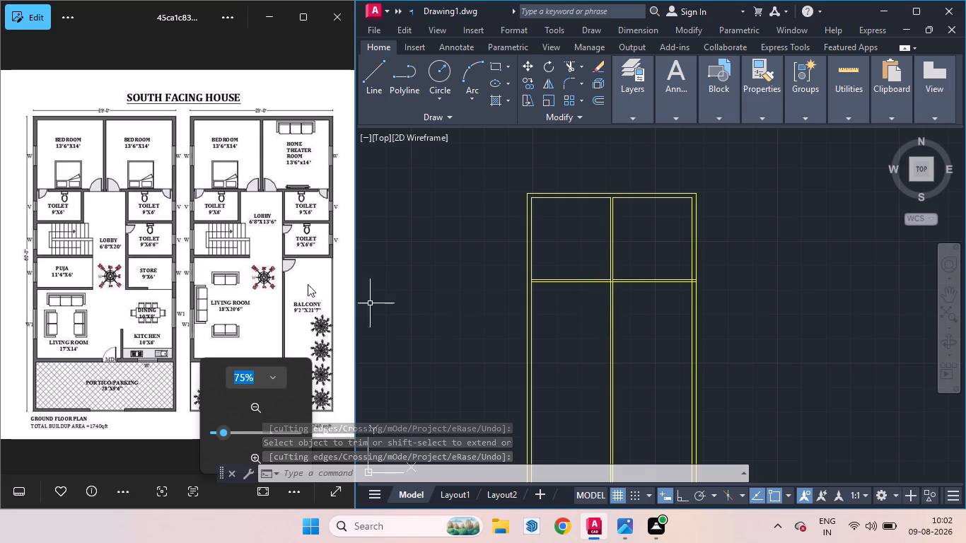
scroll(561, 279, up, 1)
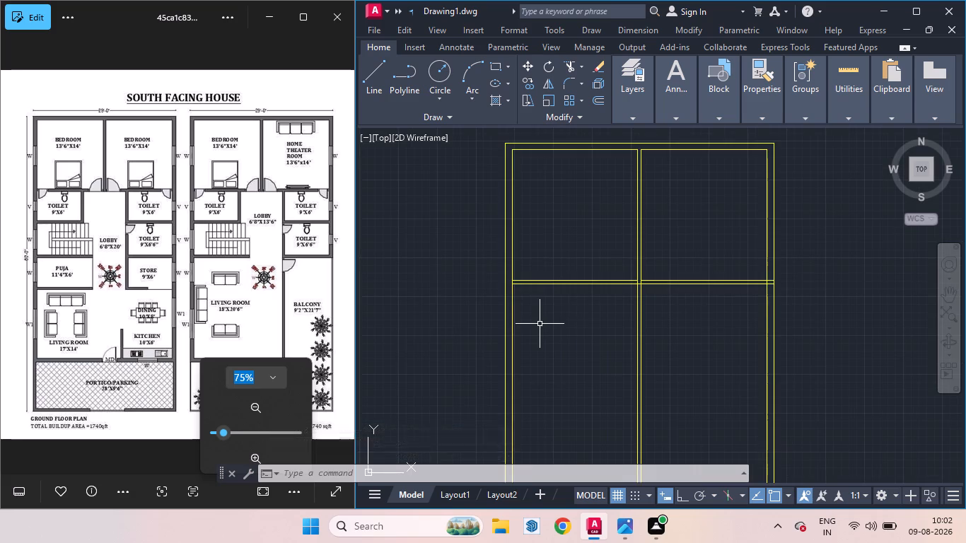
key(o)
key(Return)
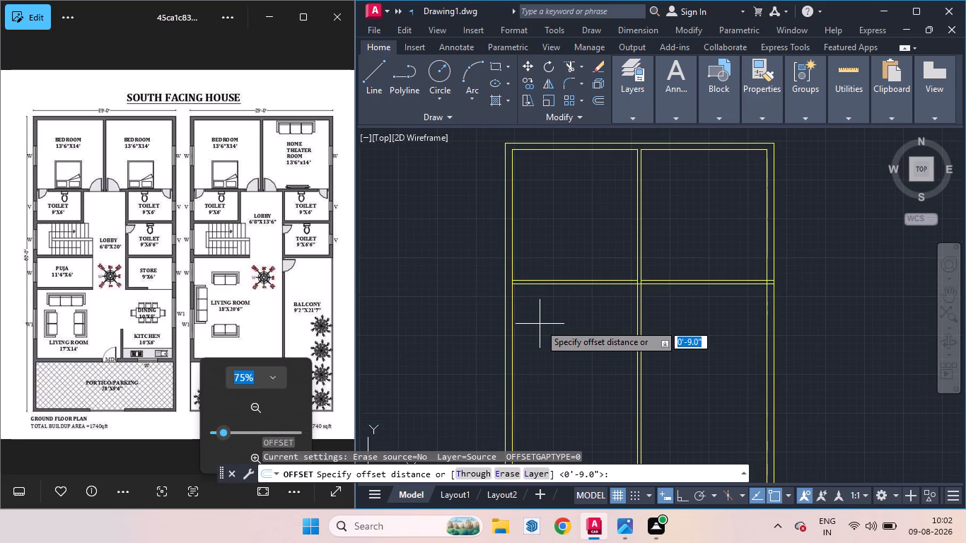
text(9')
key(Return)
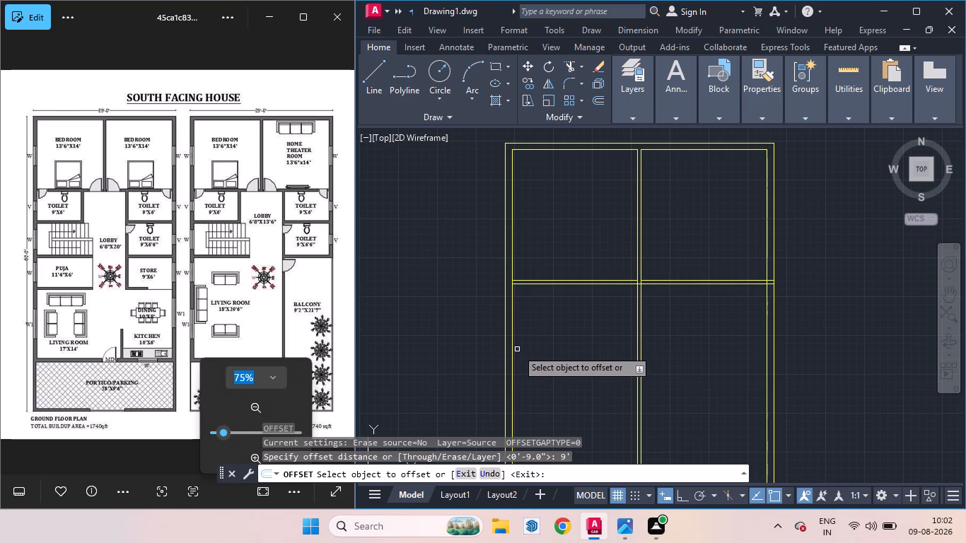
drag(511, 356, 562, 361)
click(562, 361)
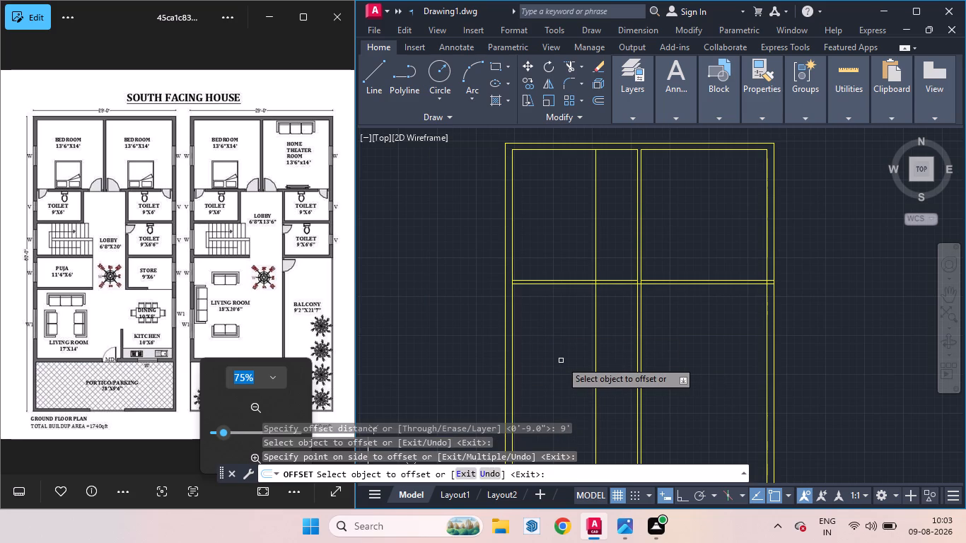
key(space)
Offset the left toilet's vertical line 4.5" to the right to form its partition wall.
key(space)
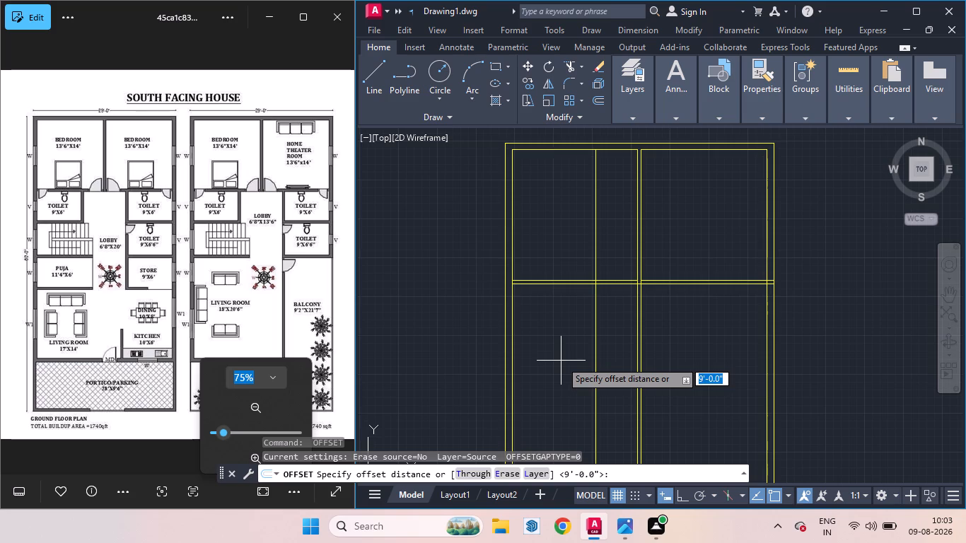
text(4.5)
key(Return)
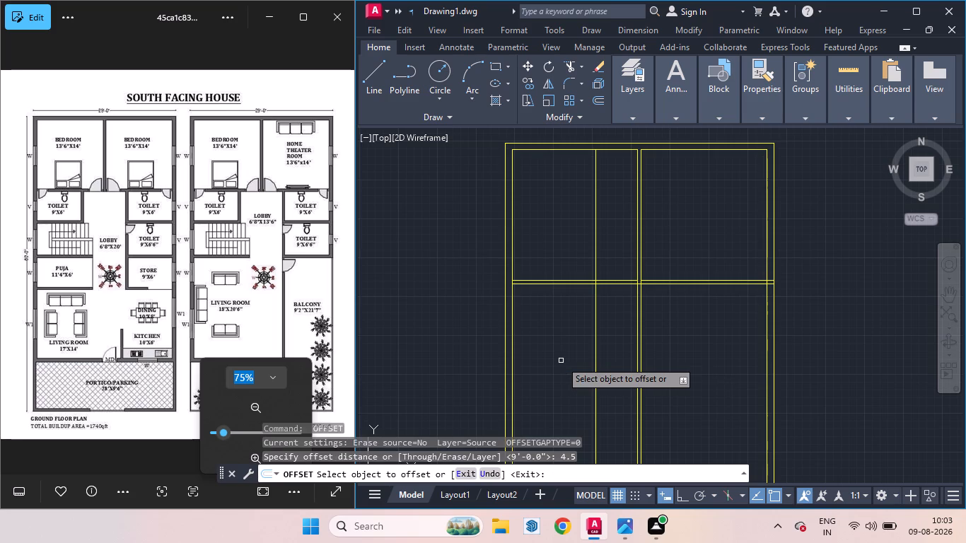
drag(595, 337, 608, 339)
click(608, 339)
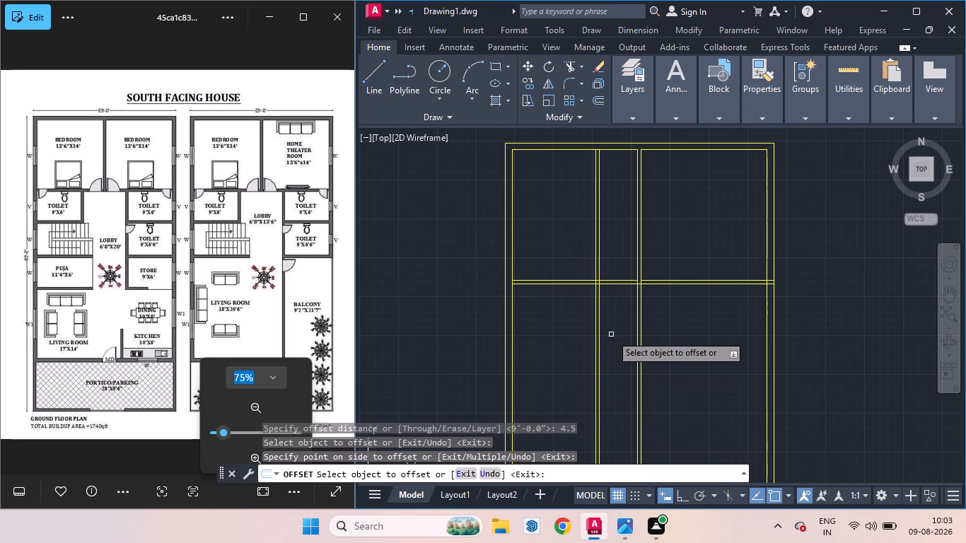
key(space)
Offset the lower line of the horizontal bedroom partition 6' downward for the toilet depth.
key(space)
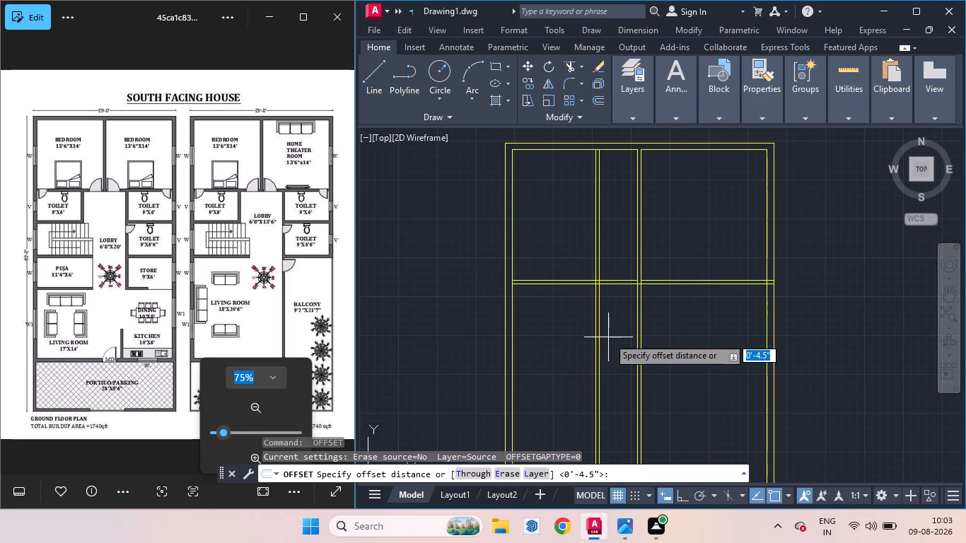
key(6)
key(apostrophe)
key(Return)
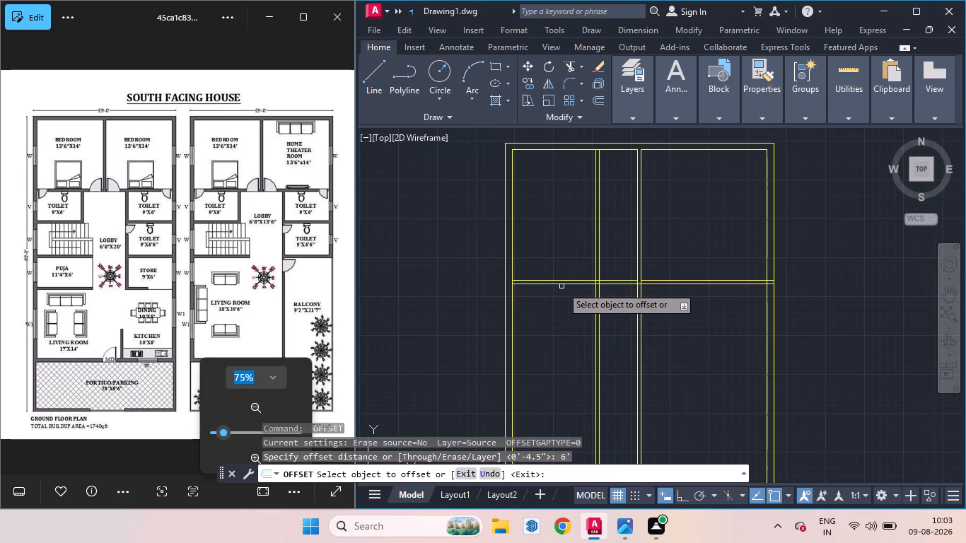
drag(557, 284, 565, 334)
click(564, 329)
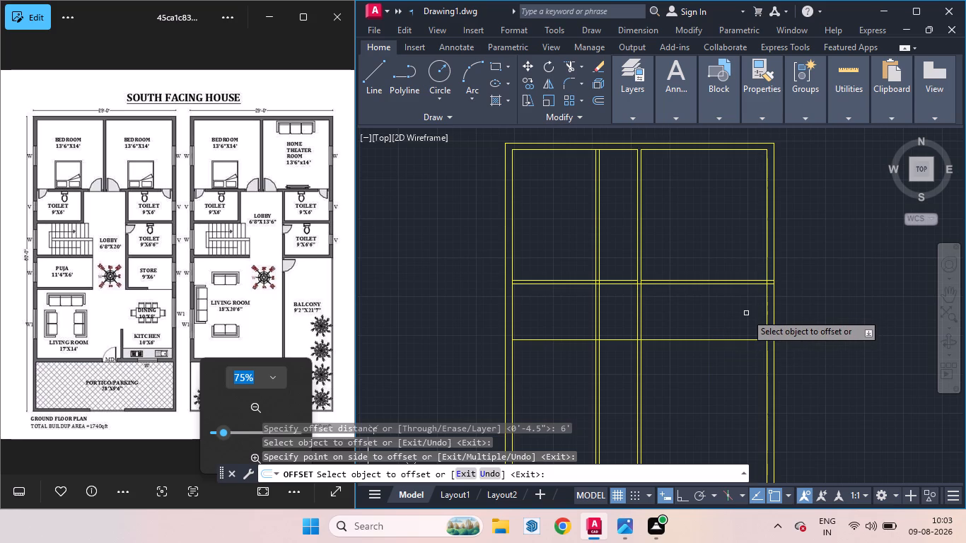
key(space)
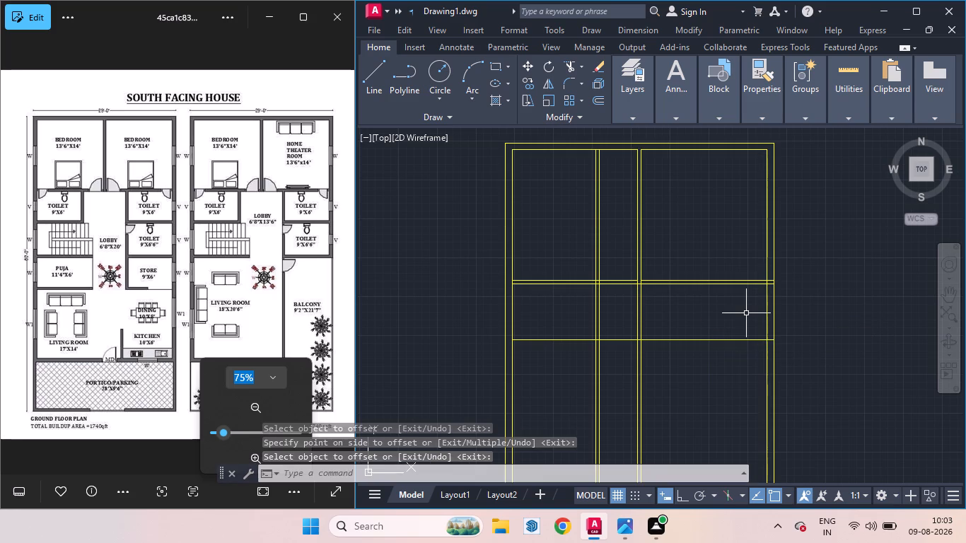
Offset the inner line of the right outer wall 9' to the left for the right toilet's width.
key(space)
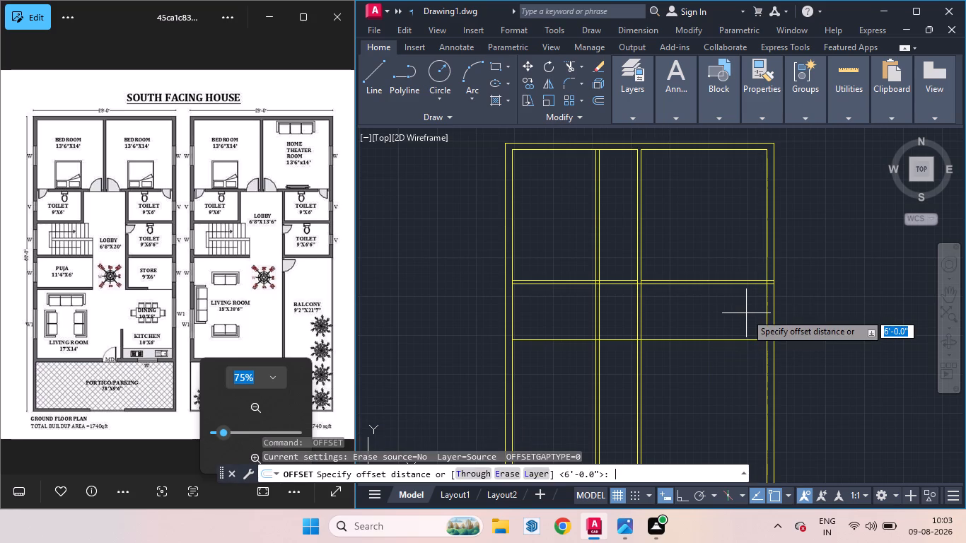
text(9')
key(Return)
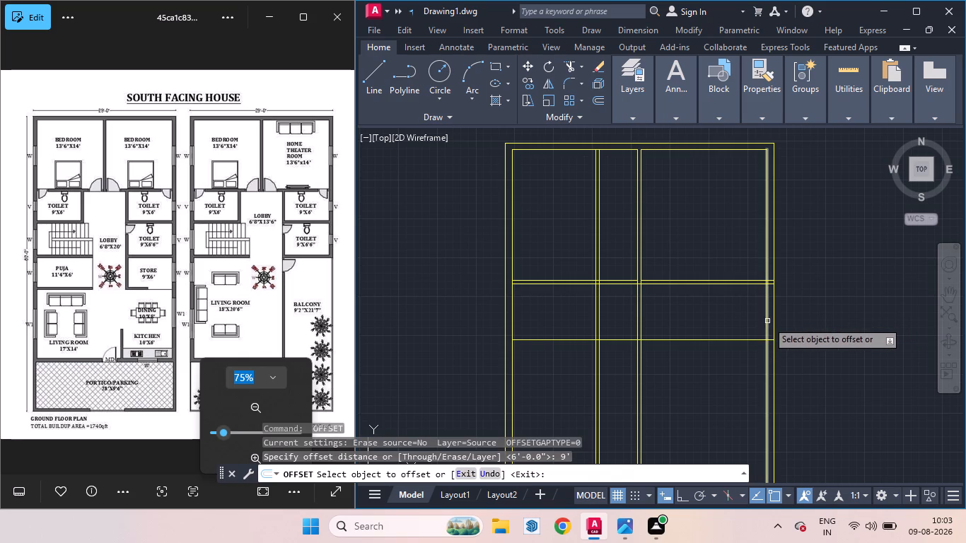
drag(767, 321, 694, 313)
click(694, 313)
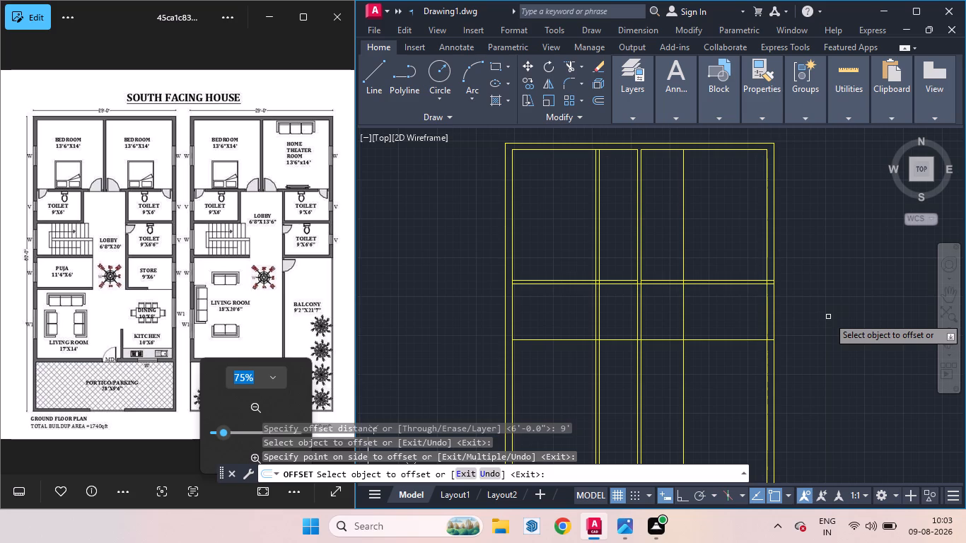
key(space)
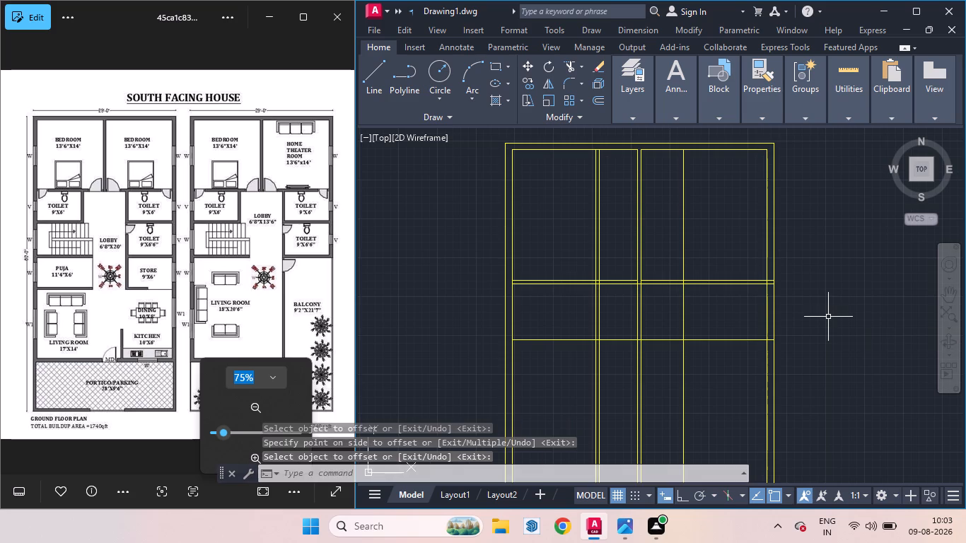
Offset the right toilet's vertical line 4.5" to the left and the toilets' lower horizontal line 4.5" downward to form partition walls.
key(space)
text(4.5)
key(Return)
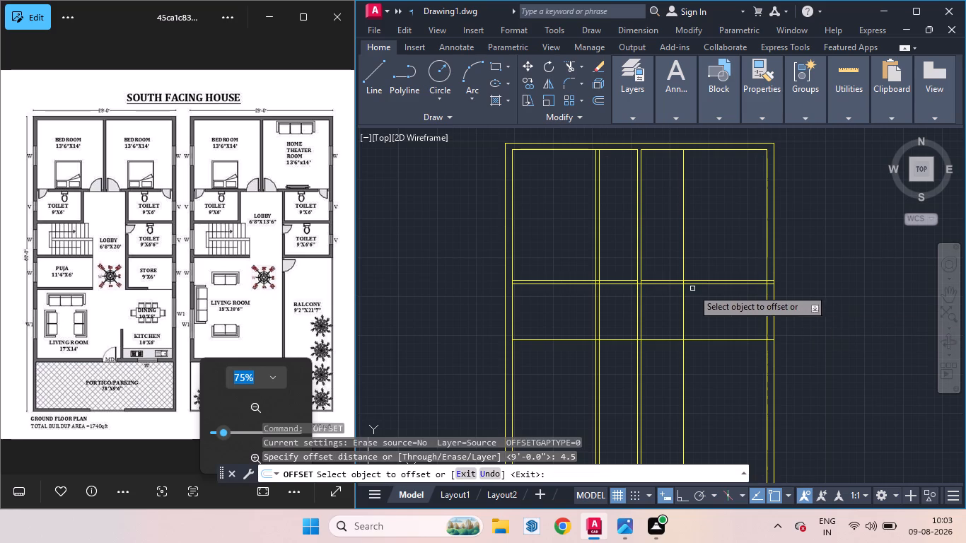
drag(684, 314, 662, 319)
click(662, 319)
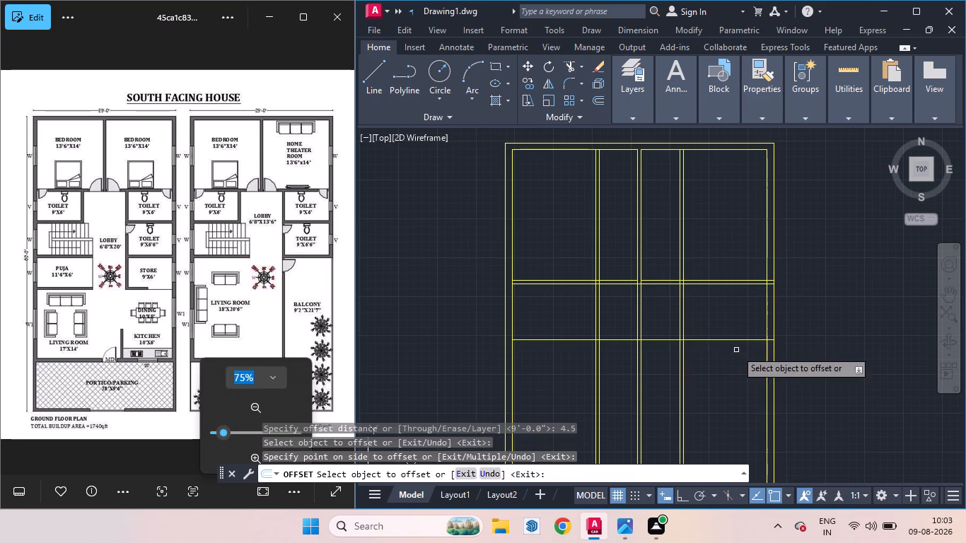
drag(705, 341, 709, 397)
click(709, 388)
key(space)
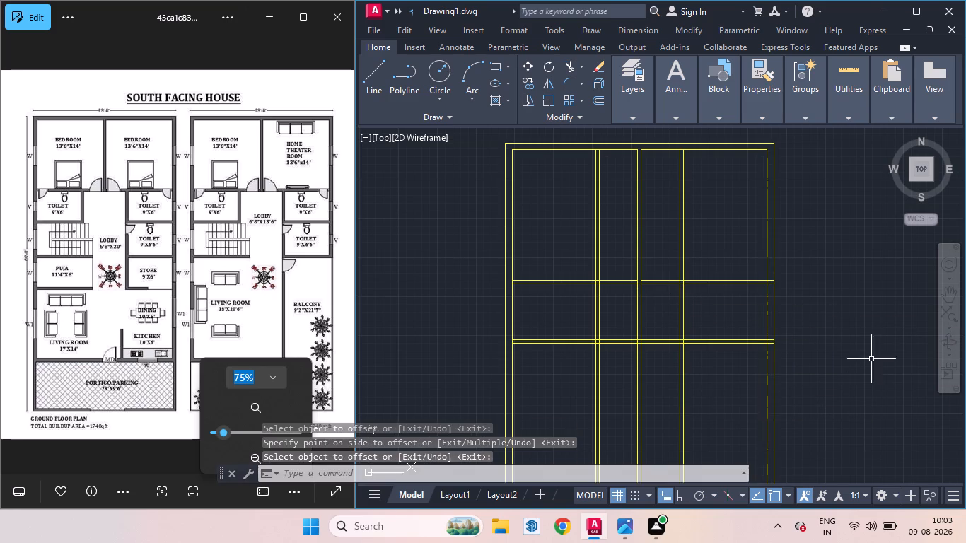
Trim away the central bedroom divider below the bedrooms and the toilets' lower wall lines across the lobby.
text(tr)
key(Return)
key(Return)
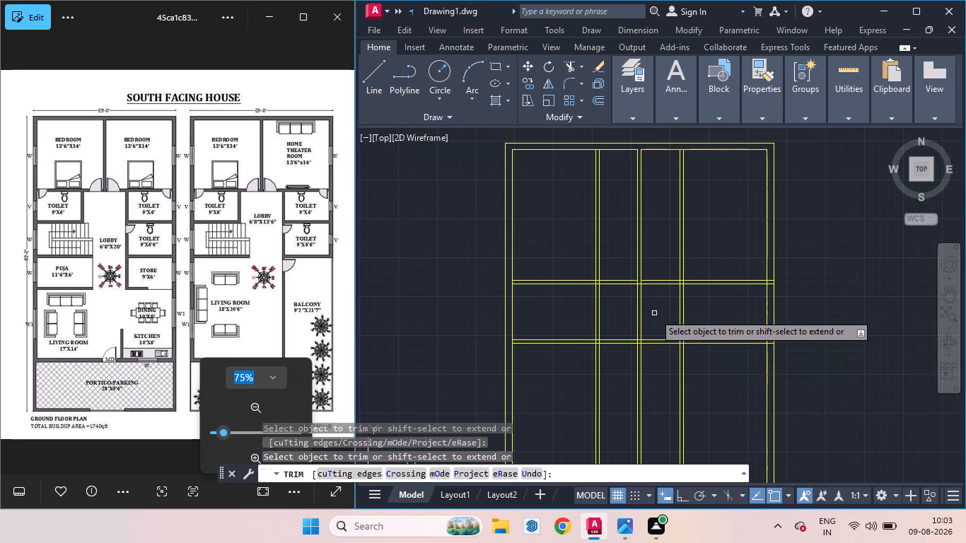
drag(658, 313, 626, 312)
drag(620, 313, 628, 385)
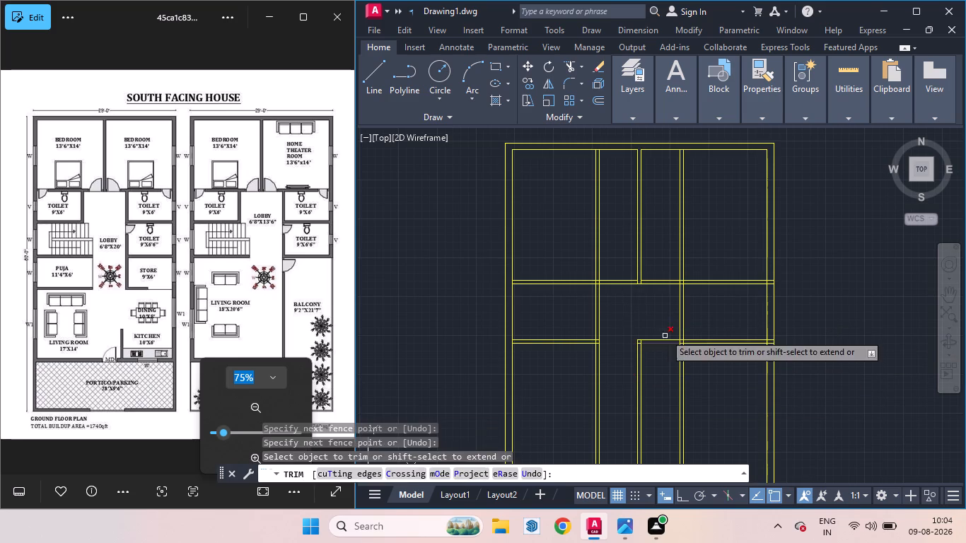
drag(656, 324, 663, 397)
drag(655, 350, 639, 342)
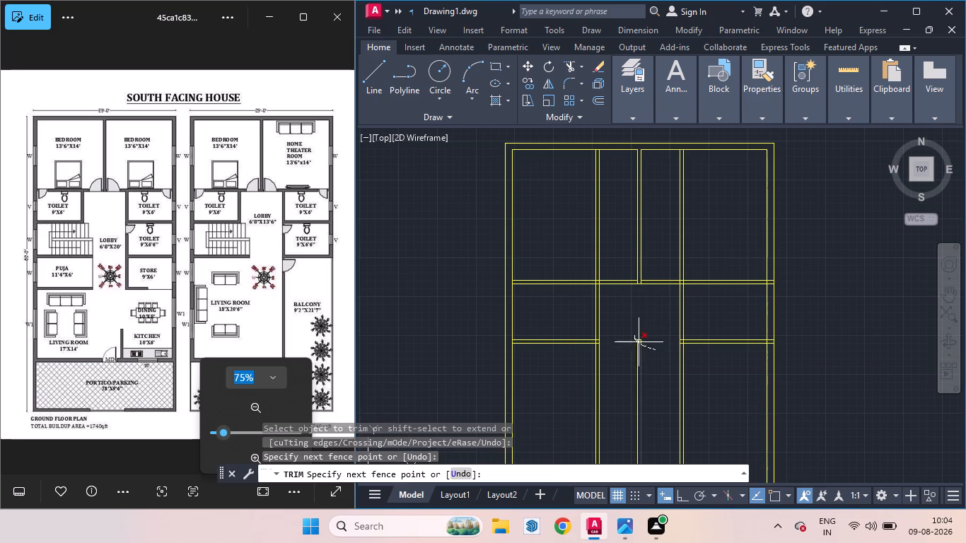
drag(639, 342, 641, 342)
click(640, 342)
click(640, 342)
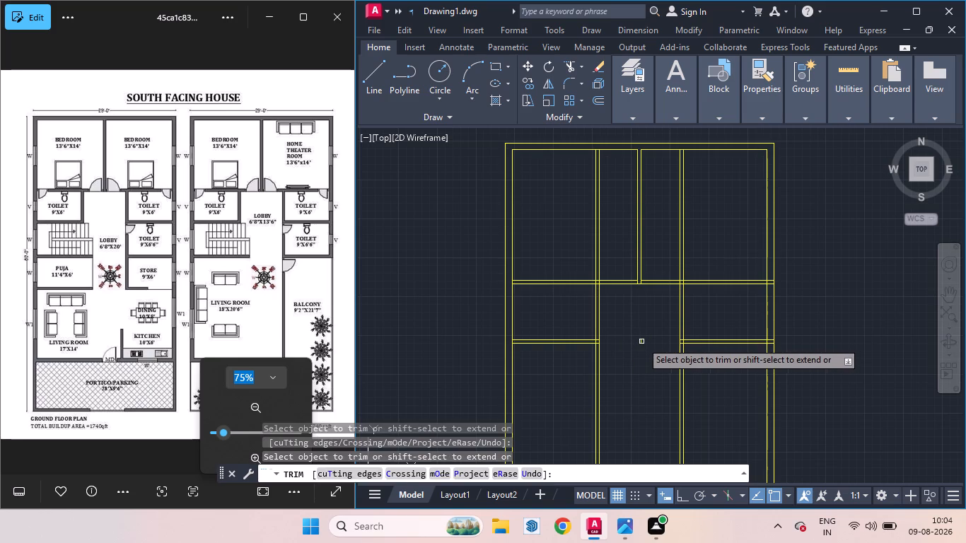
click(641, 341)
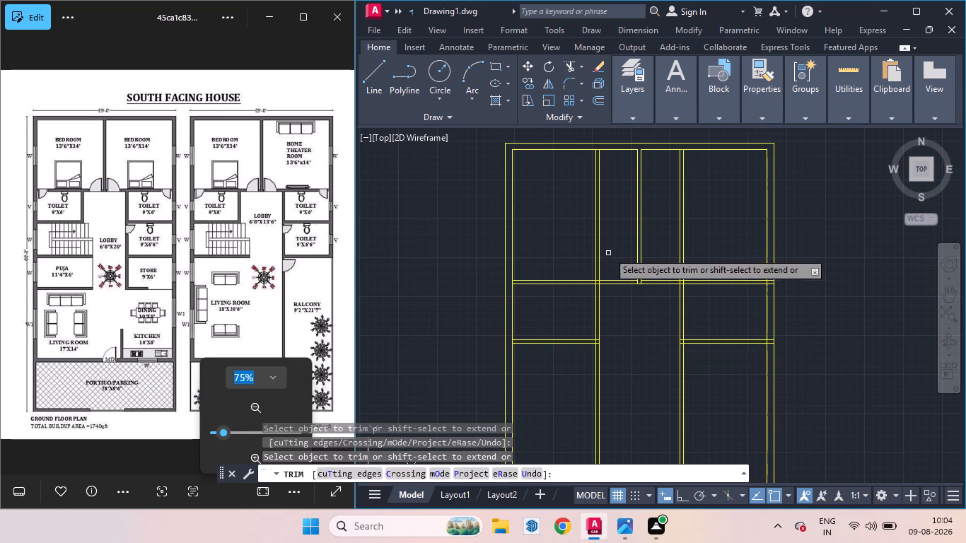
Trim both toilets' vertical partition lines out of the two bedrooms above.
drag(610, 247, 537, 234)
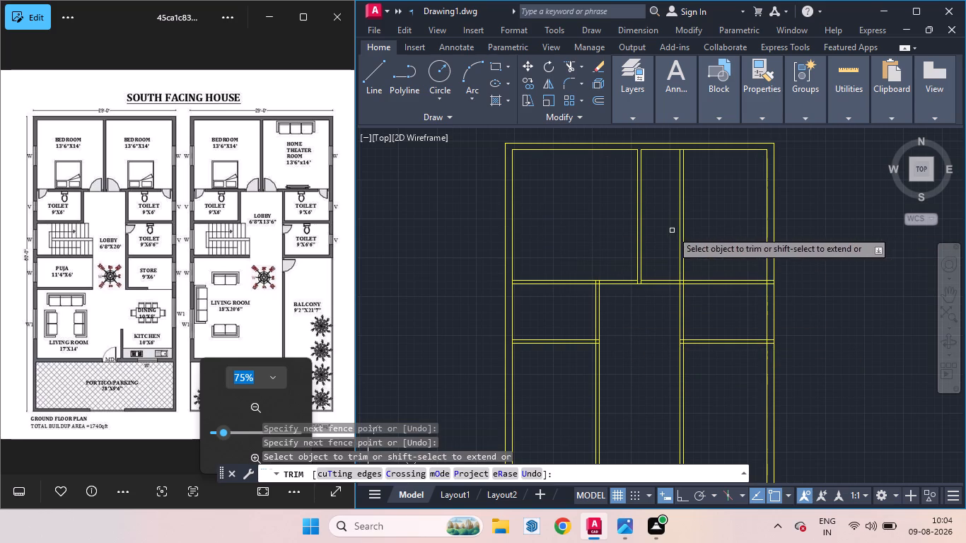
drag(672, 230, 718, 233)
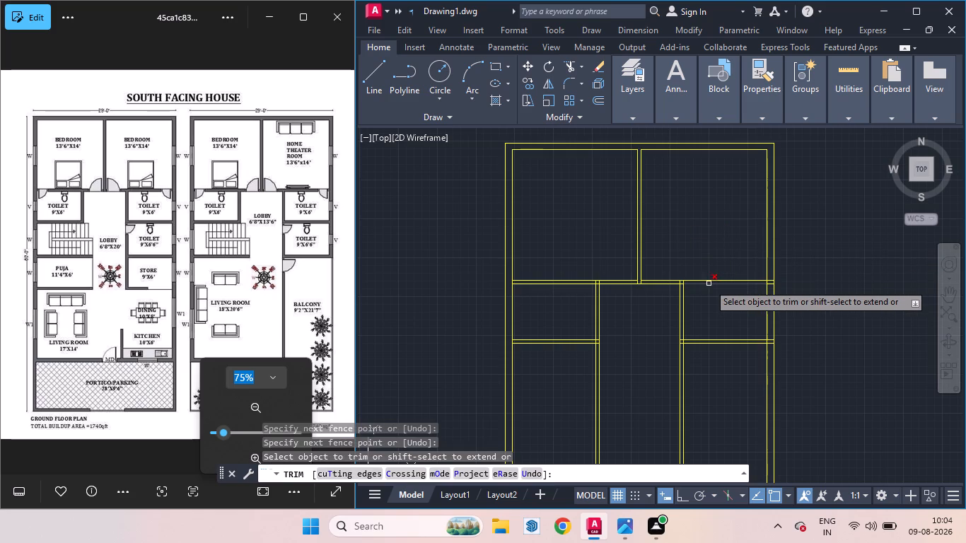
Trim the overlapping line pieces where the toilets' vertical partitions and the bedroom divider meet the horizontal bedroom wall.
scroll(695, 282, up, 5)
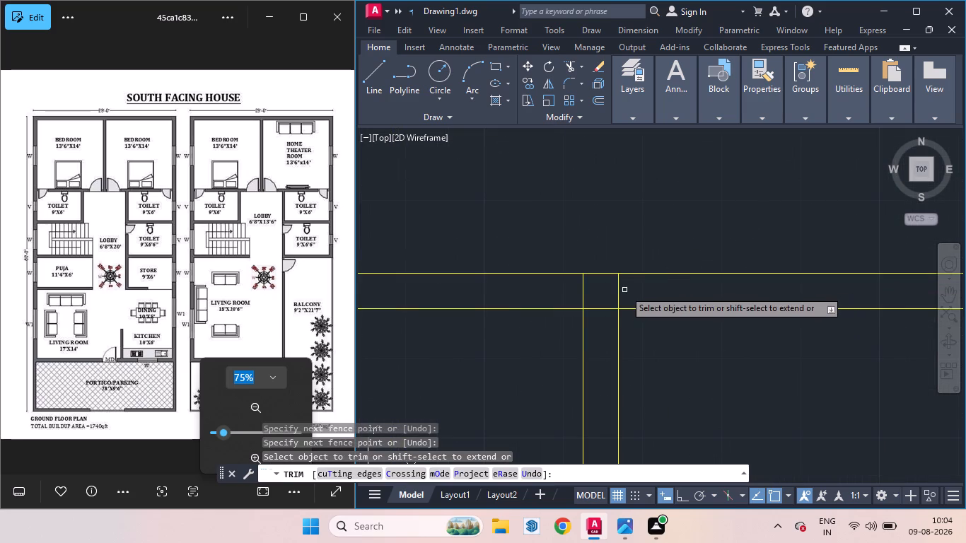
drag(621, 293, 573, 292)
drag(591, 298, 598, 331)
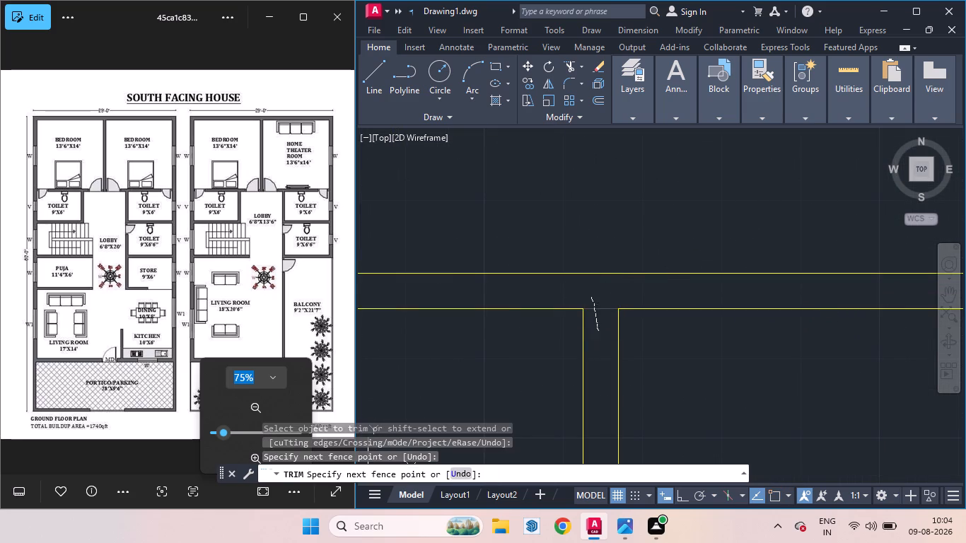
scroll(687, 297, down, 4)
scroll(619, 292, up, 5)
drag(570, 303, 472, 294)
scroll(614, 299, down, 4)
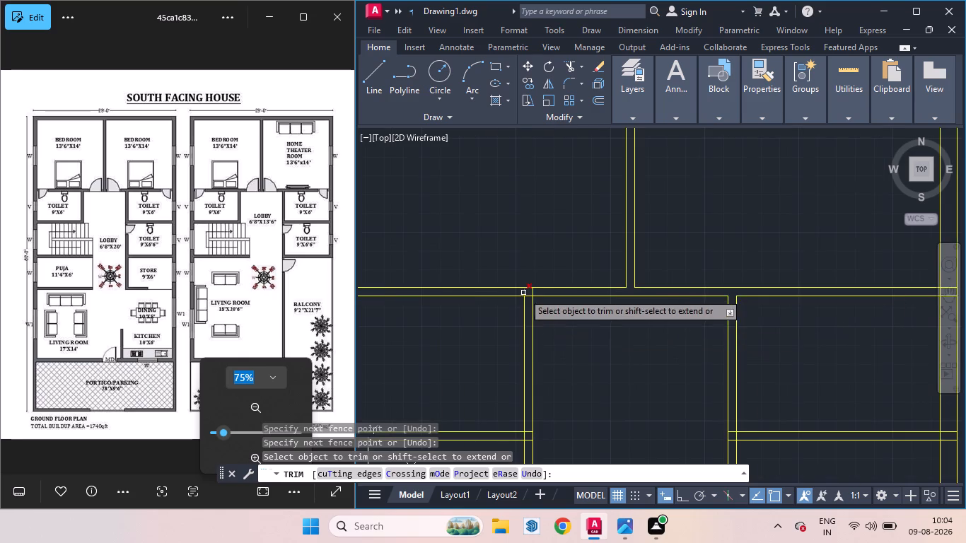
scroll(524, 293, up, 5)
drag(609, 298, 465, 292)
drag(524, 297, 528, 365)
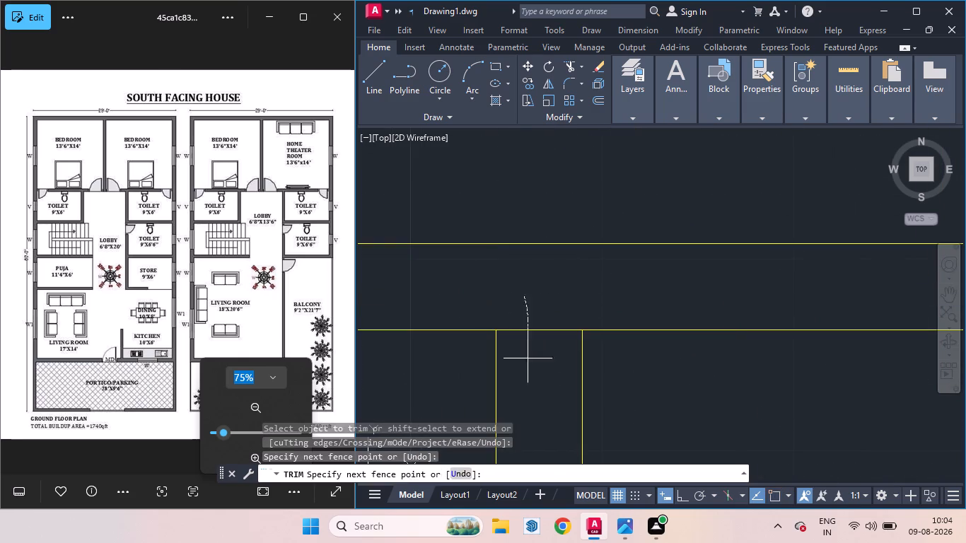
drag(528, 365, 529, 370)
Trim the crossing lines where the left toilet's lower wall meets its vertical partition.
scroll(550, 283, down, 2)
scroll(565, 265, up, 1)
scroll(571, 259, down, 6)
scroll(569, 335, up, 5)
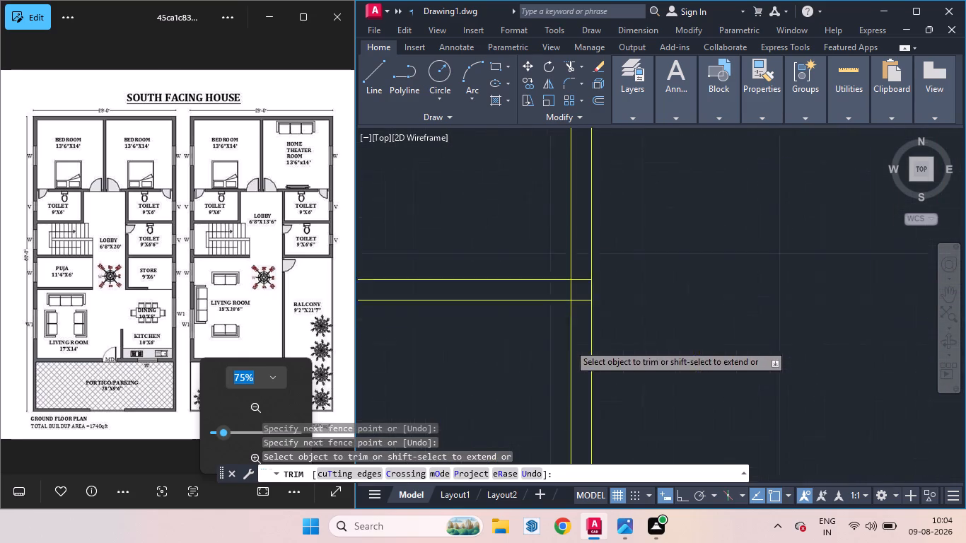
drag(590, 229, 592, 305)
drag(581, 259, 545, 259)
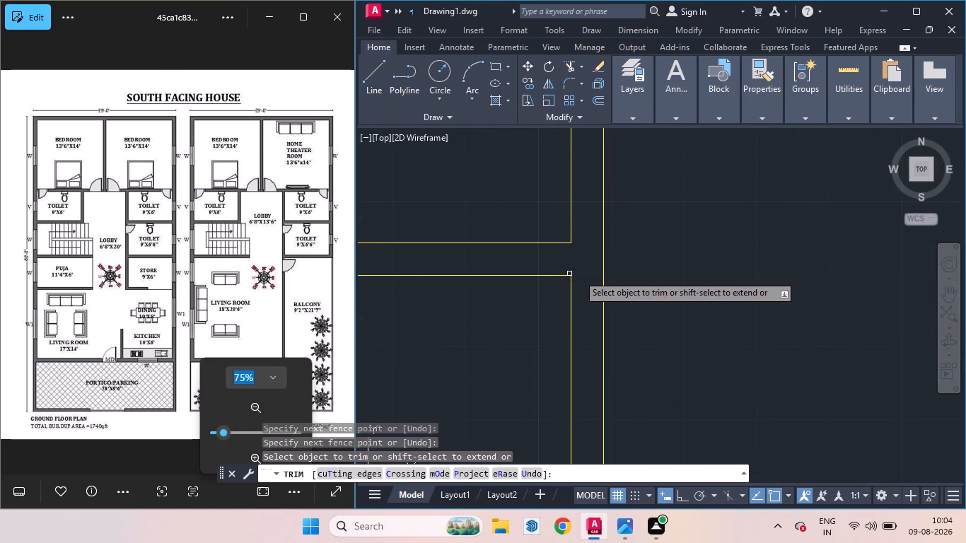
Trim the left outer wall's inner line where the toilet's lower wall and the horizontal bedroom wall join it.
scroll(631, 271, down, 4)
scroll(489, 271, up, 4)
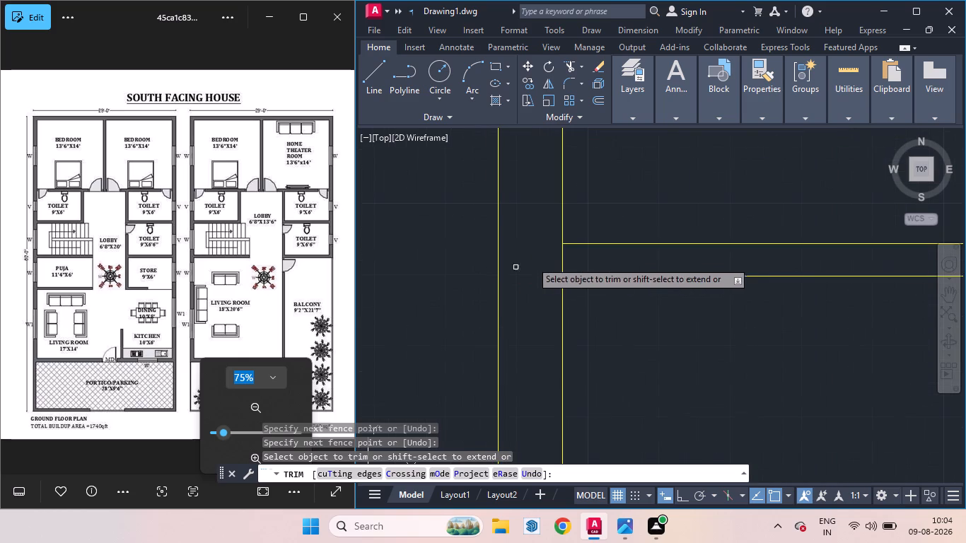
drag(595, 262, 505, 262)
scroll(551, 296, down, 5)
scroll(552, 247, up, 2)
scroll(552, 247, down, 1)
scroll(552, 247, up, 3)
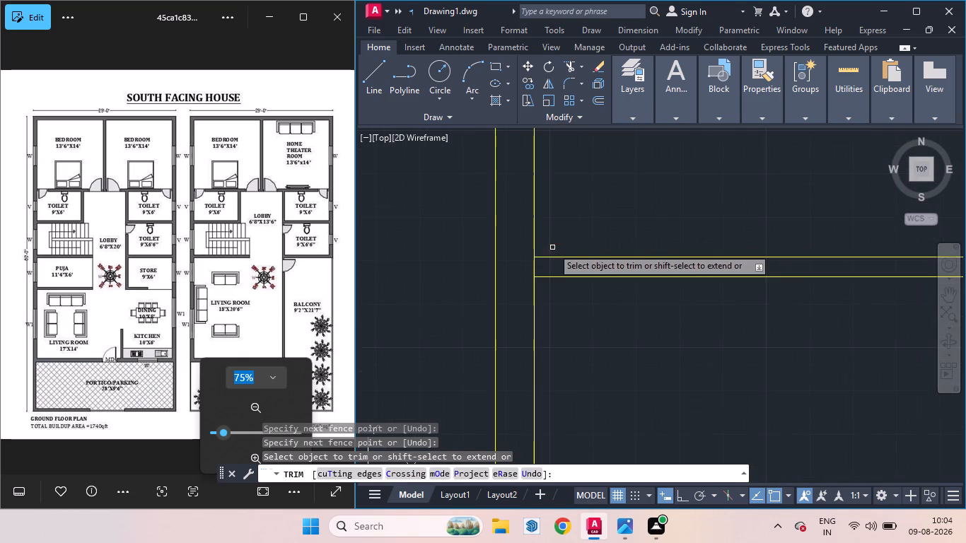
click(534, 267)
Trim the crossing lines where the right toilet's lower wall meets its vertical partition.
scroll(585, 278, down, 4)
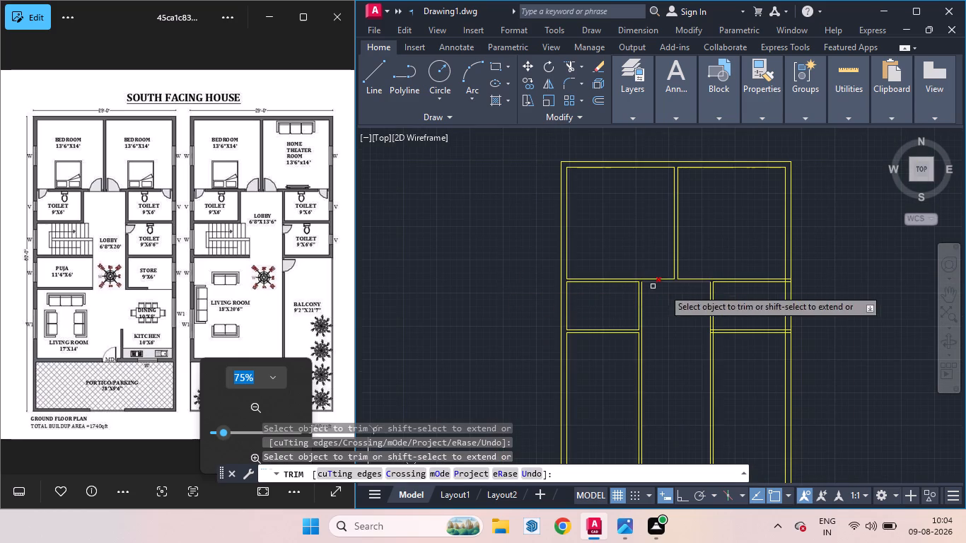
scroll(697, 323, up, 3)
scroll(754, 359, up, 4)
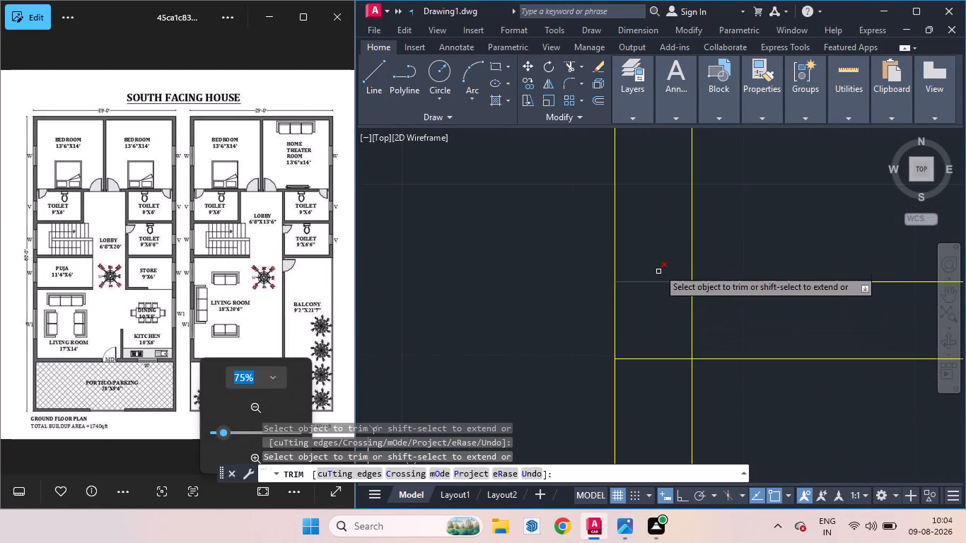
drag(658, 250, 664, 392)
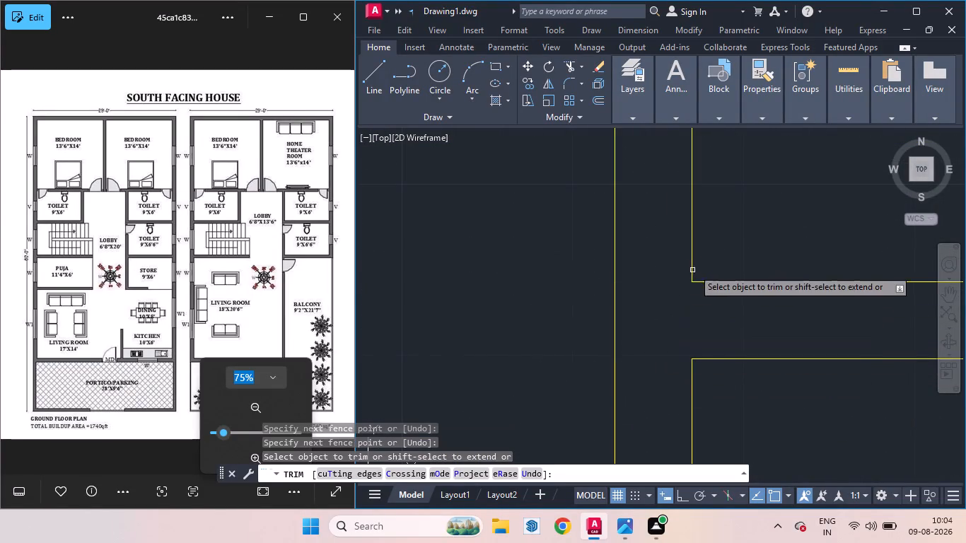
Trim the crossing lines where the horizontal bedroom wall and the right toilet's lower wall meet the right outer wall.
scroll(675, 267, down, 4)
scroll(615, 328, down, 3)
scroll(697, 266, up, 4)
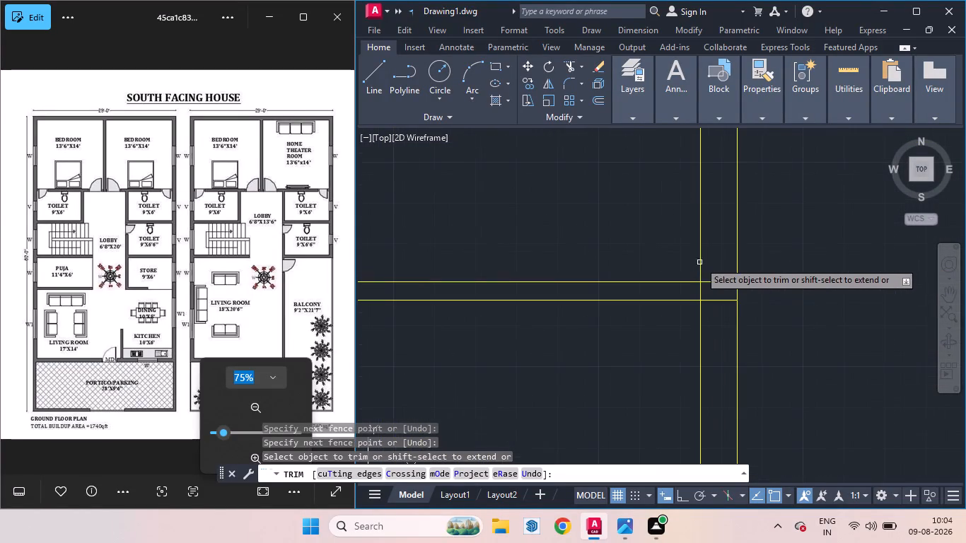
drag(726, 262, 721, 330)
drag(716, 294, 676, 296)
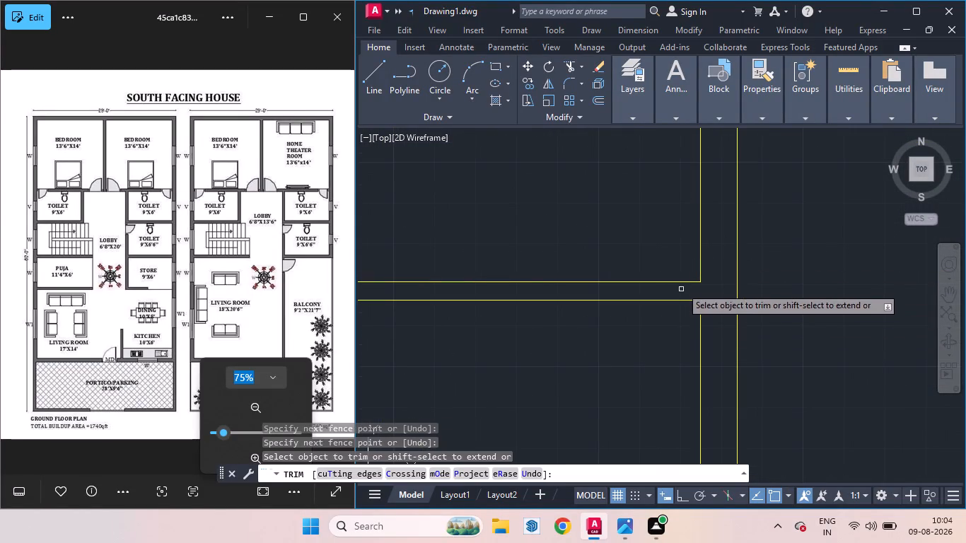
scroll(682, 283, down, 3)
scroll(680, 379, up, 4)
drag(738, 219, 740, 240)
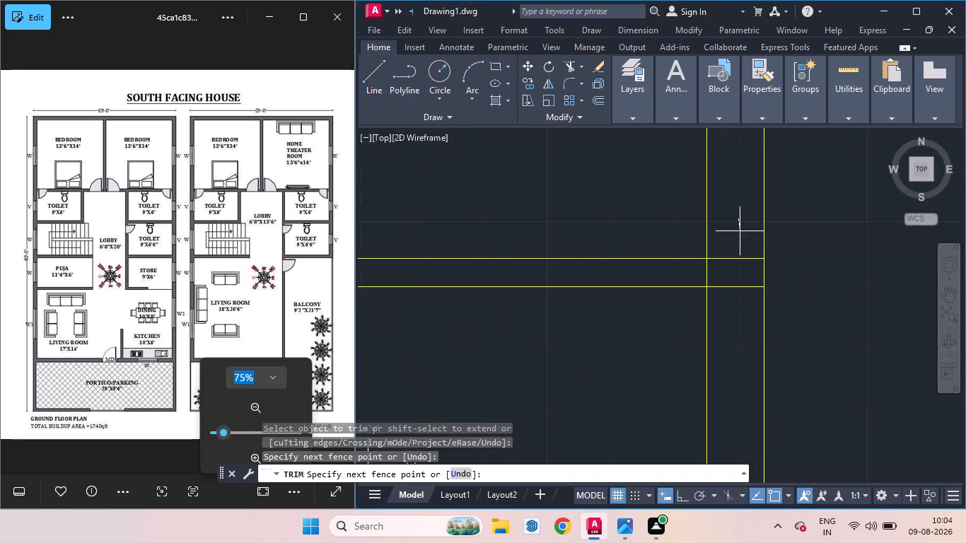
drag(740, 240, 688, 269)
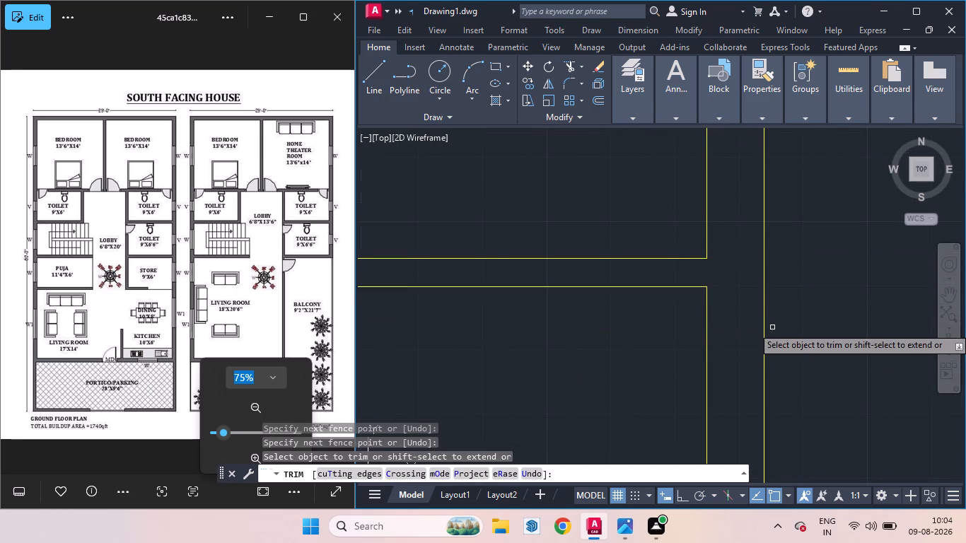
scroll(772, 316, down, 4)
scroll(839, 332, down, 1)
key(space)
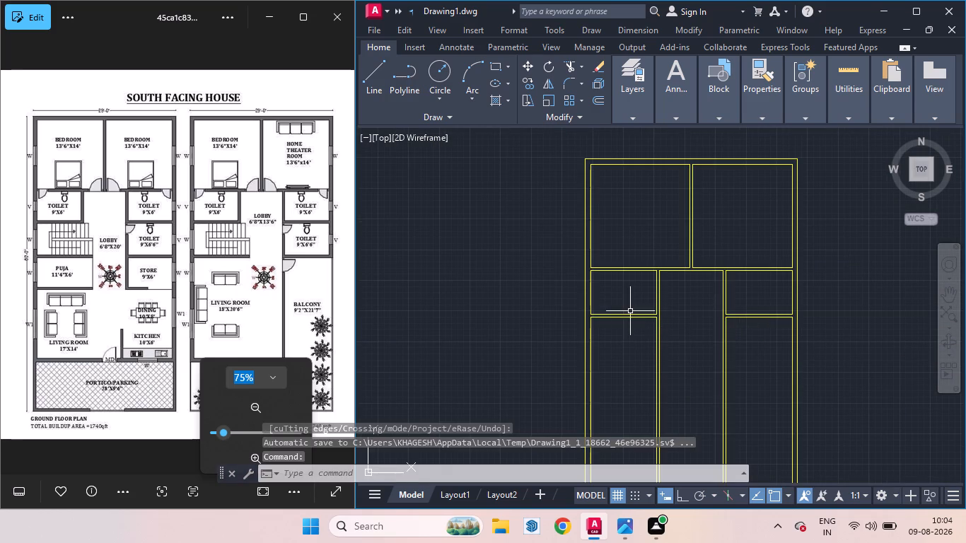
Extend the bottom line of each toilet's lower wall to the lobby-side line of its vertical partition.
scroll(630, 311, down, 1)
scroll(670, 347, up, 2)
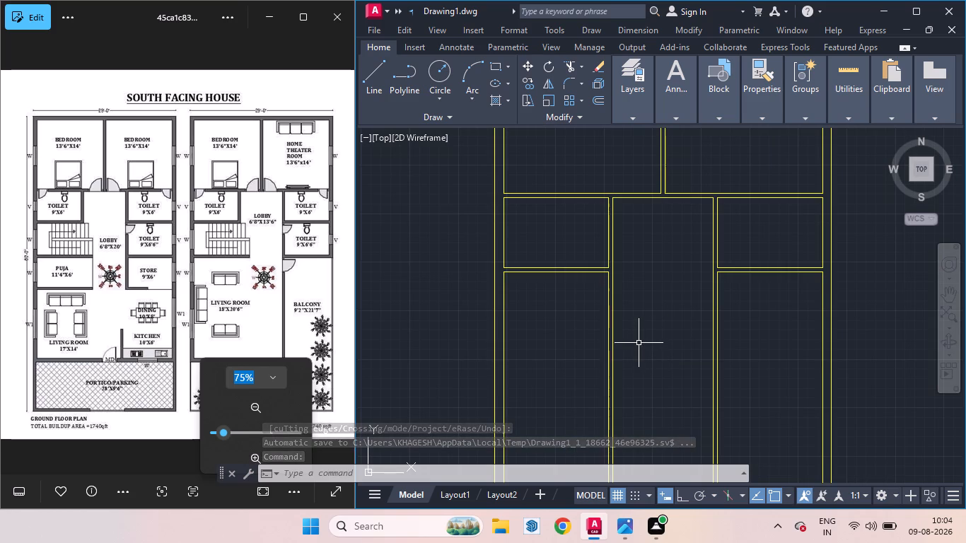
key(e)
key(x)
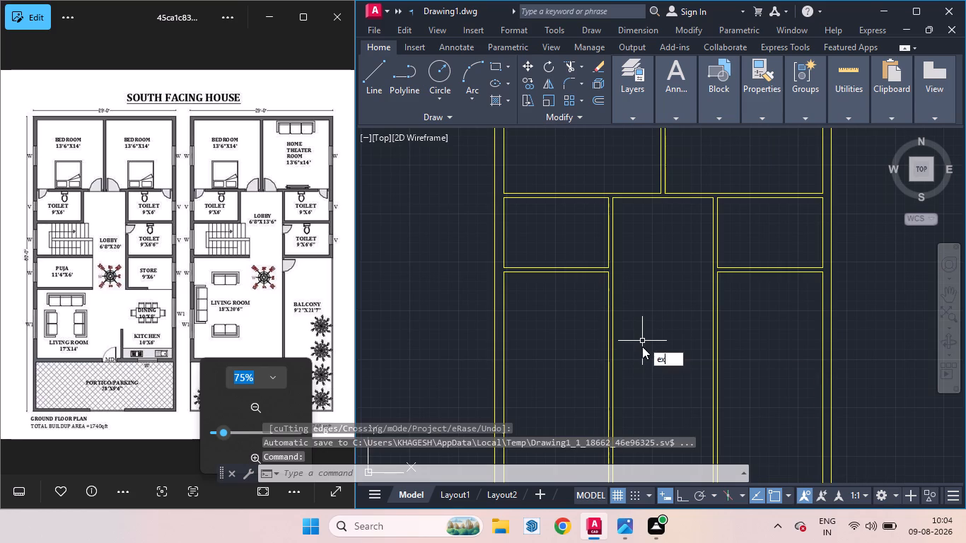
key(Return)
click(596, 274)
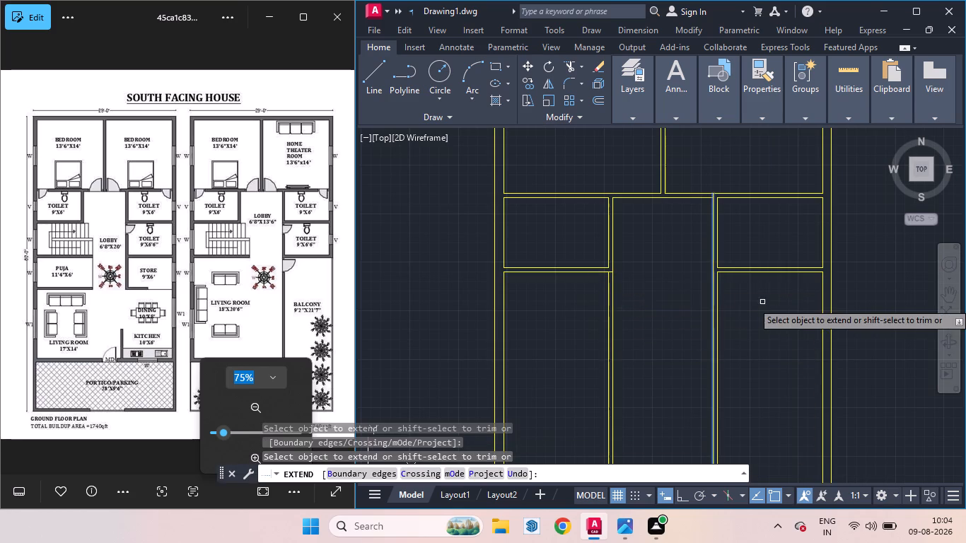
click(725, 274)
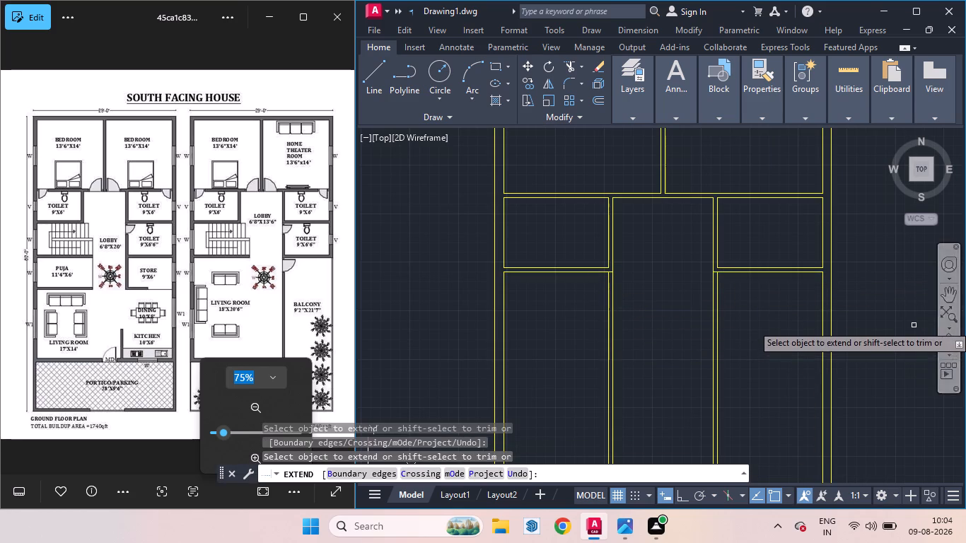
key(space)
Trim away both toilets' vertical partition lines below the toilets' lower walls.
text(tr)
key(Return)
key(Return)
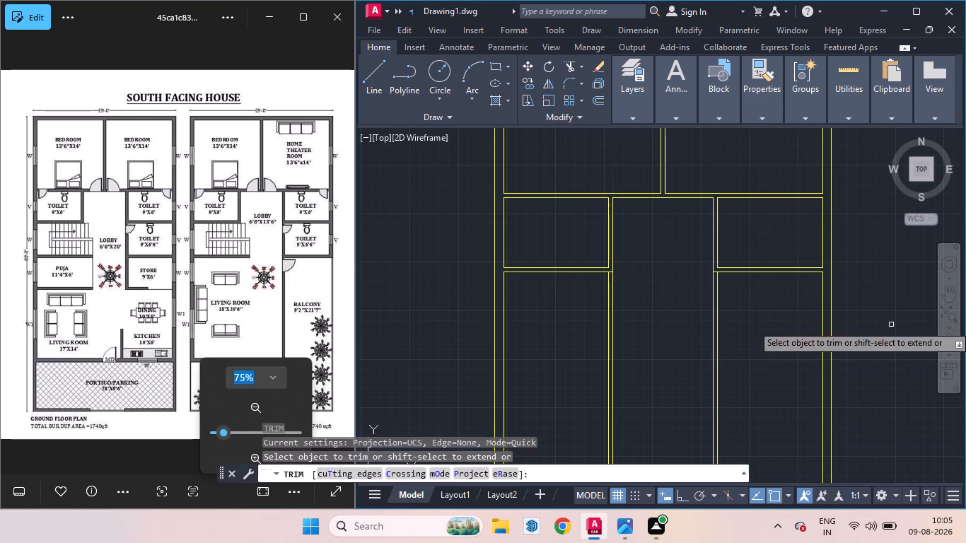
drag(748, 361, 530, 319)
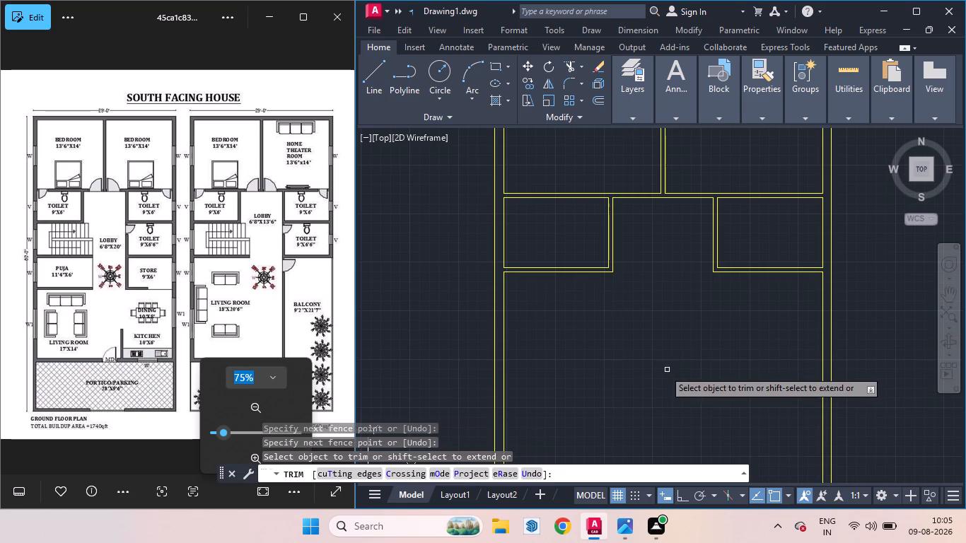
scroll(842, 323, down, 2)
key(space)
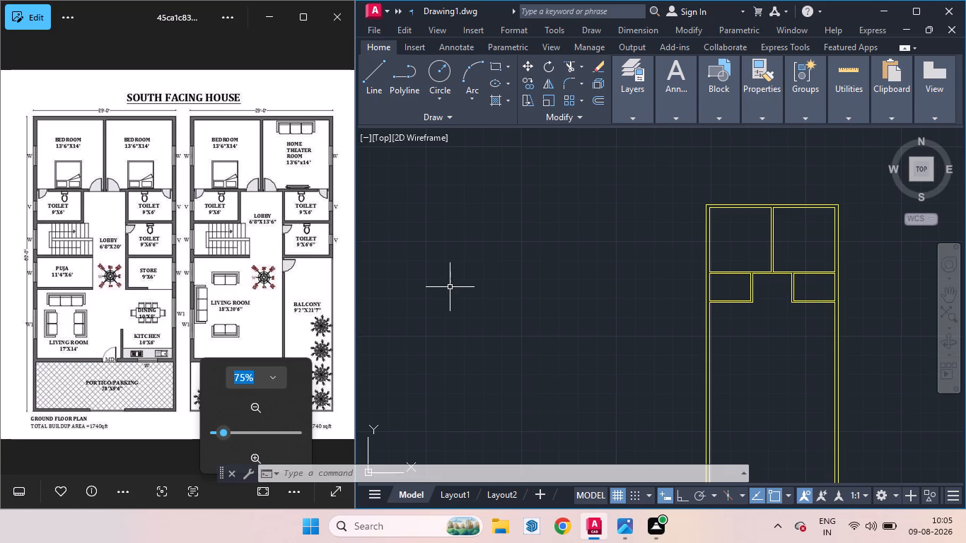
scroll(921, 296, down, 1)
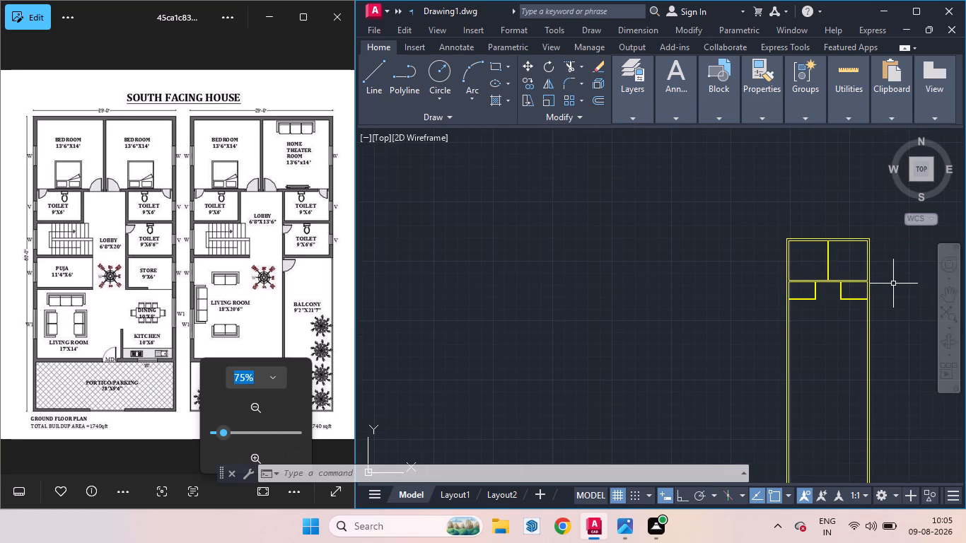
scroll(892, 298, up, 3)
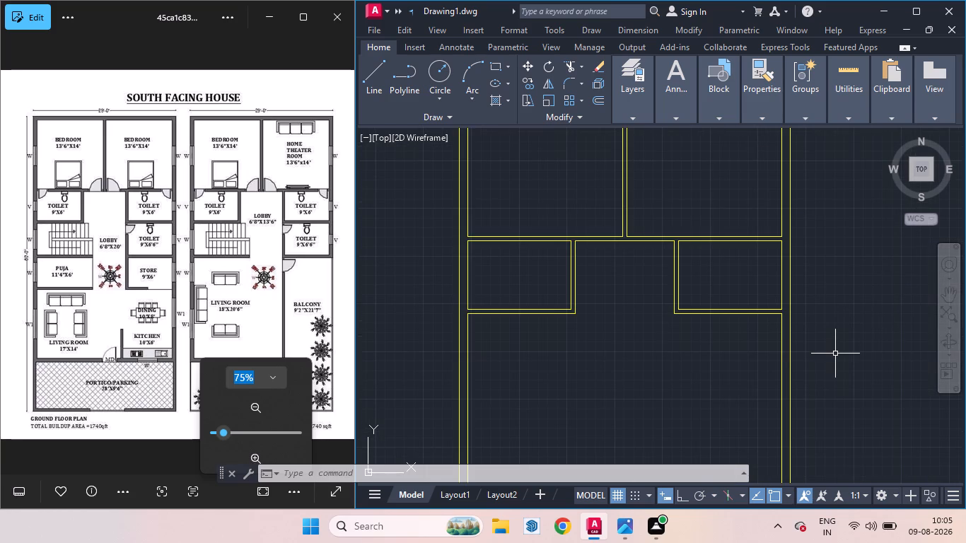
Offset the bottom line of the right toilet's lower wall 6'6" downward for the second toilet.
key(o)
key(Return)
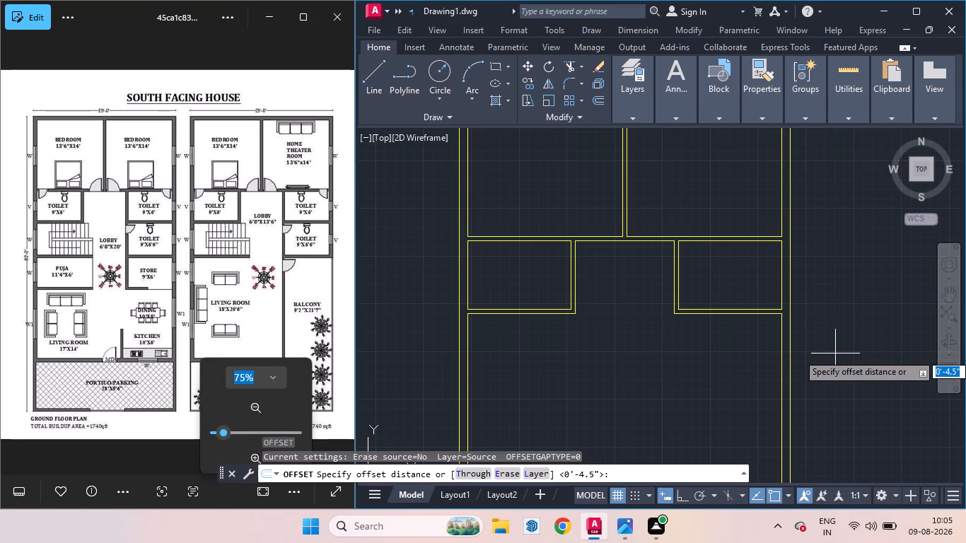
text(6'6)
key(Return)
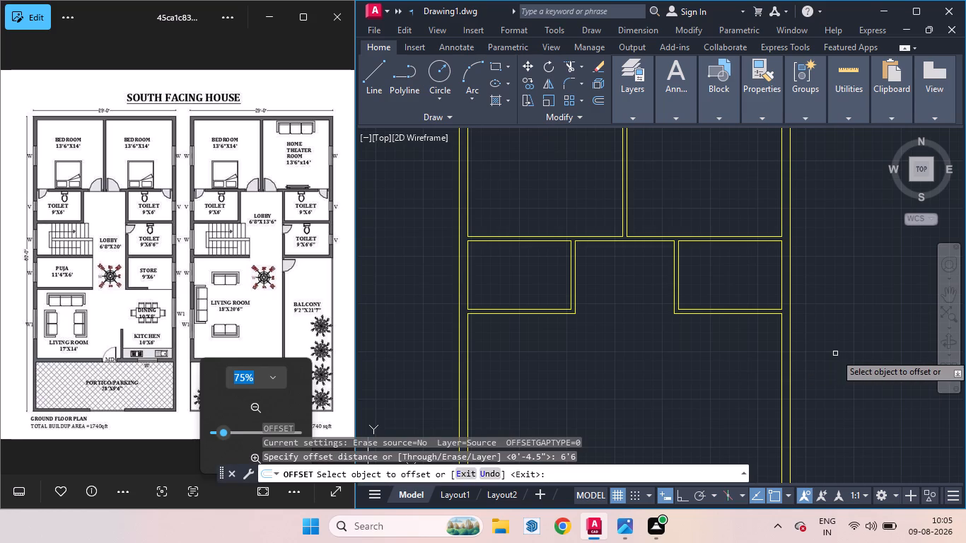
drag(711, 315, 704, 390)
click(704, 390)
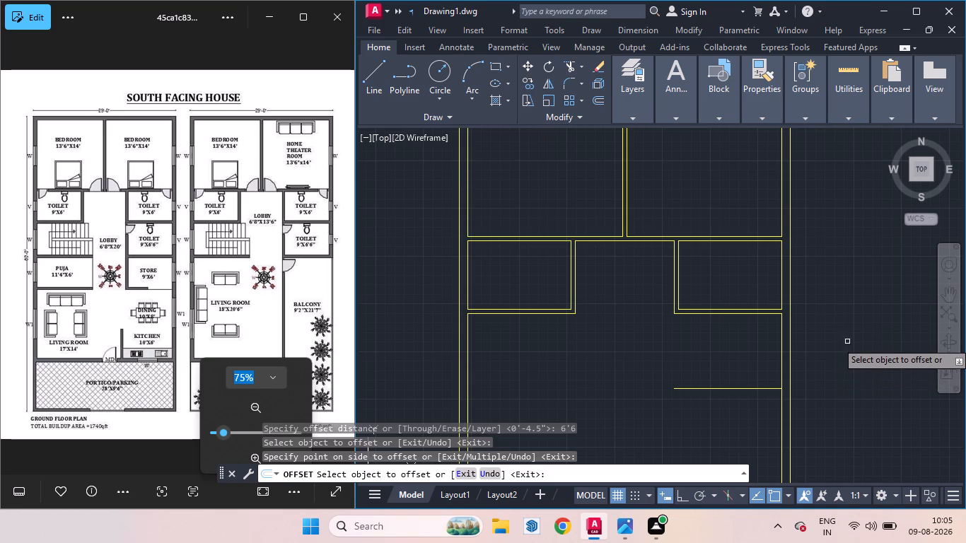
key(space)
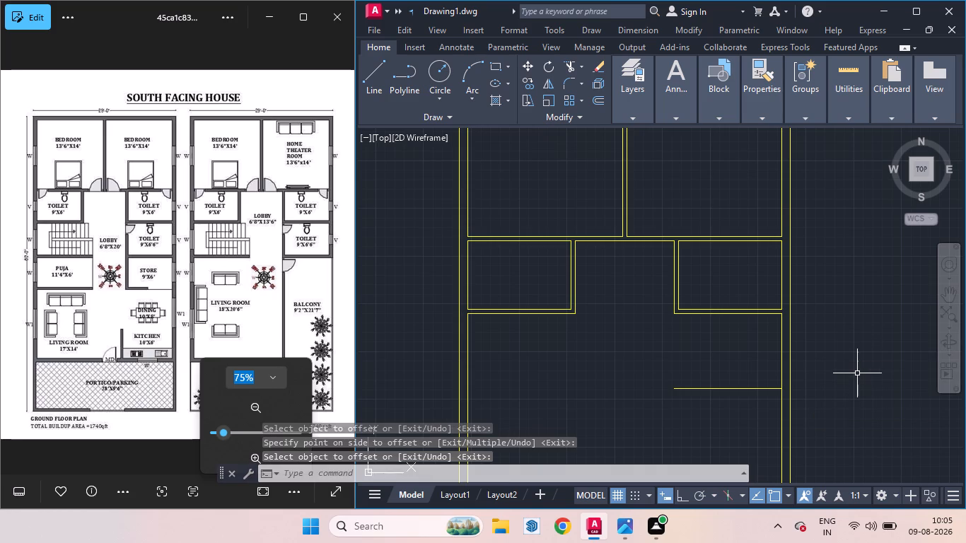
Offset the second right toilet's new bottom line 4.5" downward to give the wall its thickness.
key(space)
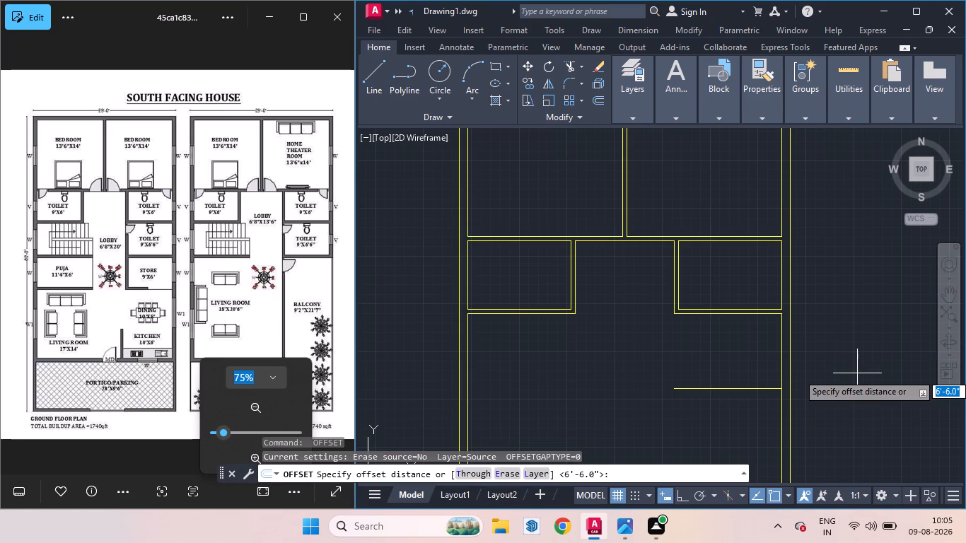
text(4.)
key(5)
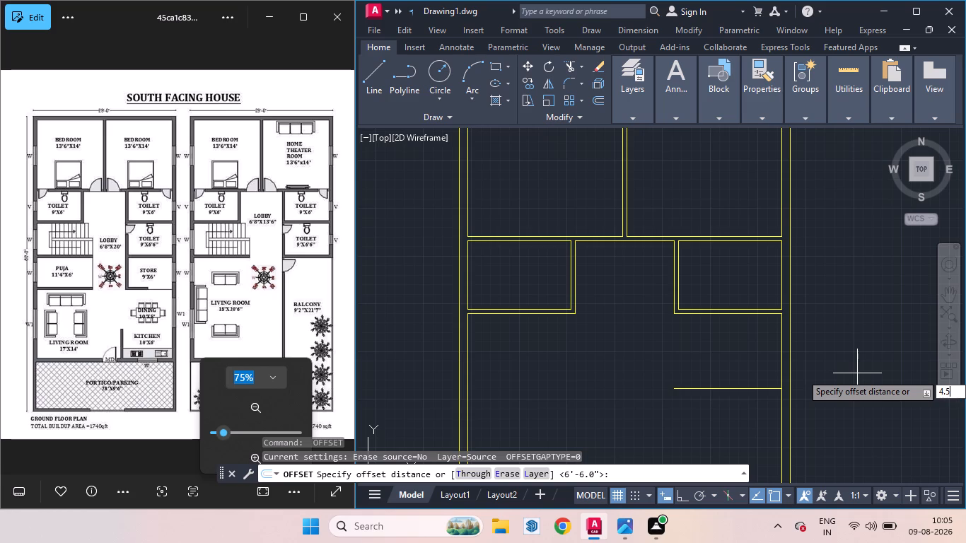
key(Return)
drag(714, 387, 720, 425)
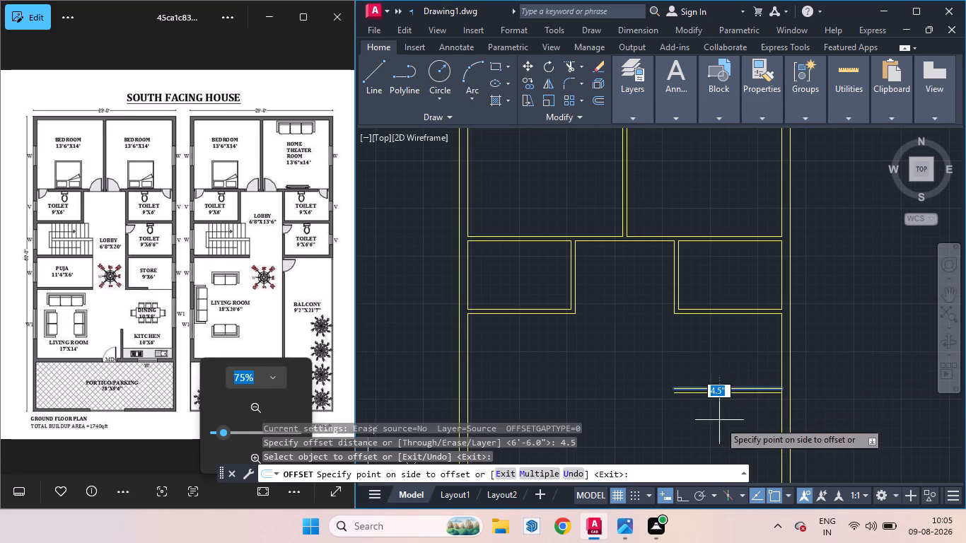
drag(720, 425, 720, 426)
click(720, 427)
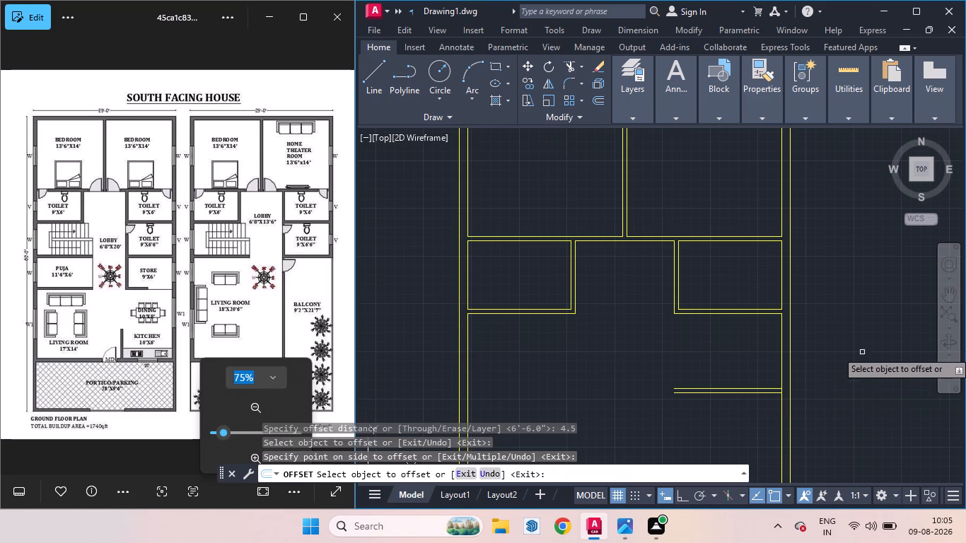
scroll(863, 337, down, 1)
key(space)
Extend both vertical partition lines of the right toilet down to the second toilet's lower wall, the lobby-side line to its bottom line.
scroll(764, 334, up, 2)
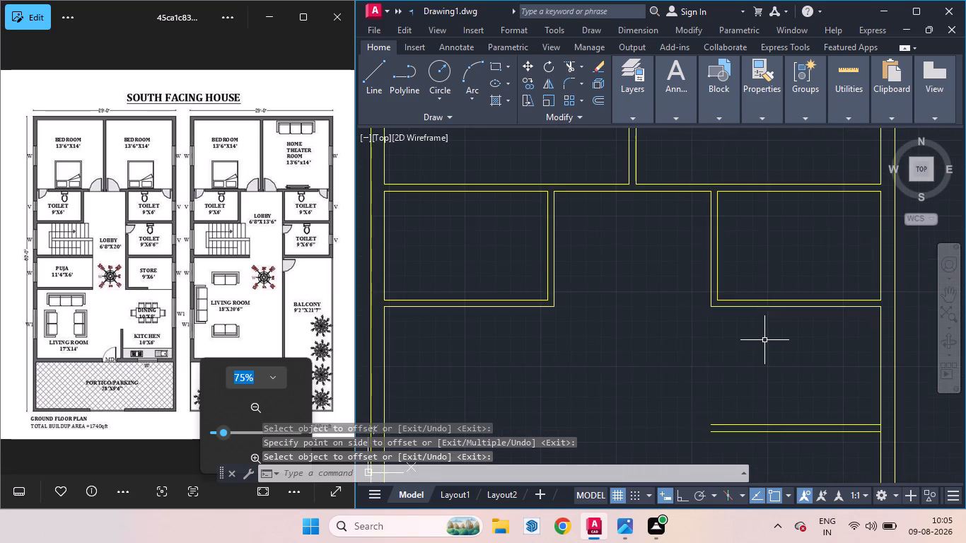
scroll(764, 342, down, 1)
key(e)
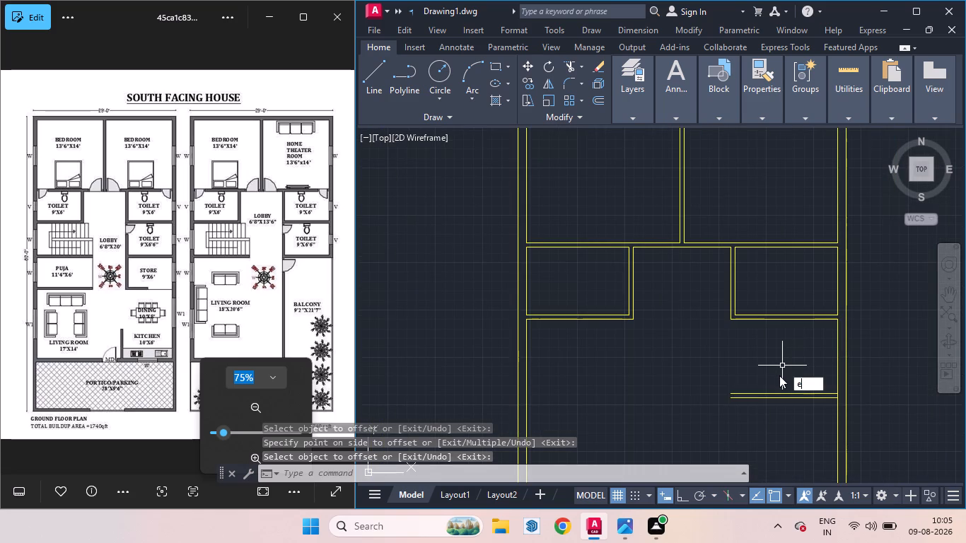
key(x)
key(Return)
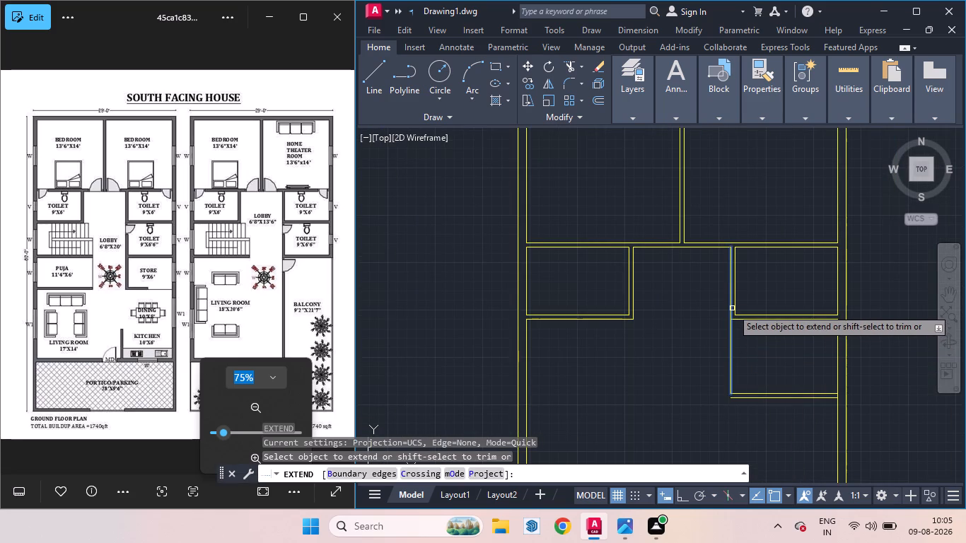
click(732, 308)
click(737, 307)
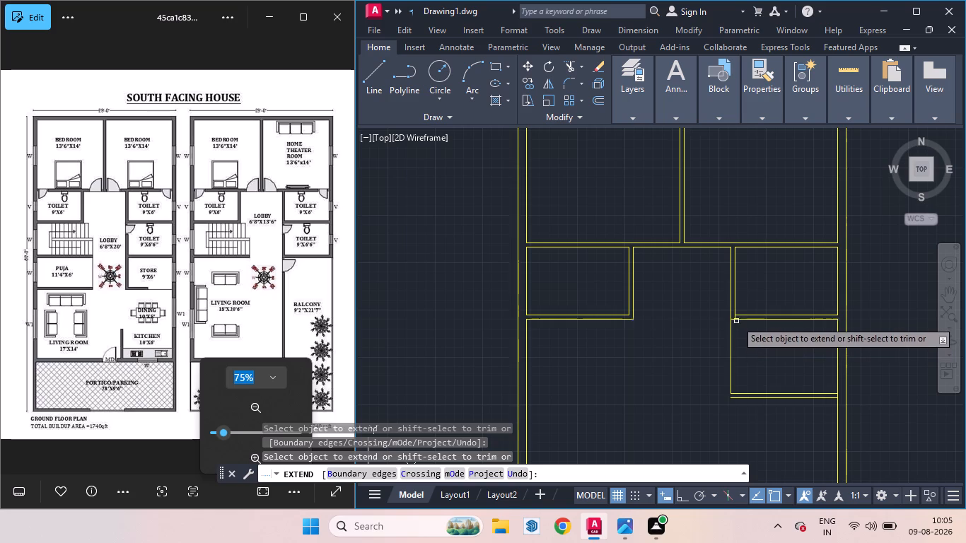
click(735, 307)
key(space)
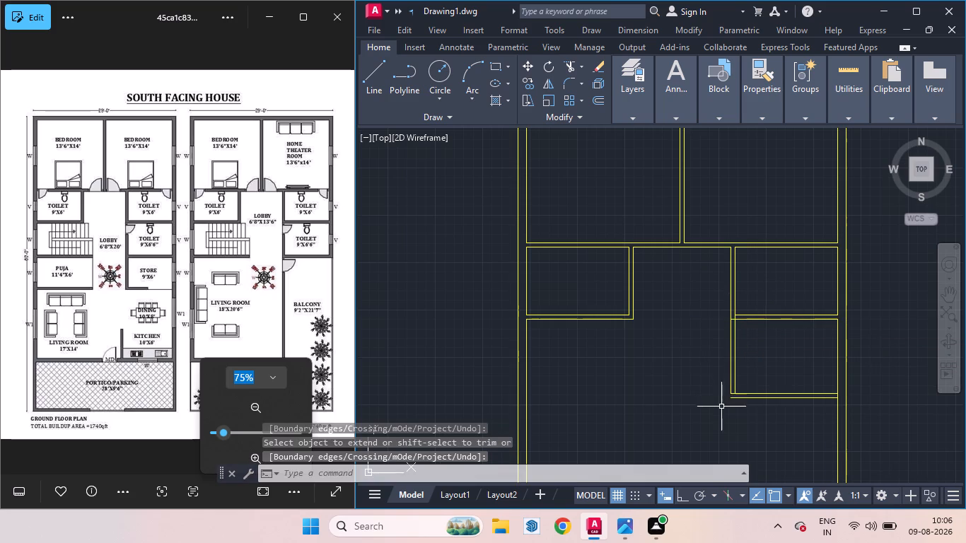
text(ex)
key(Return)
click(731, 382)
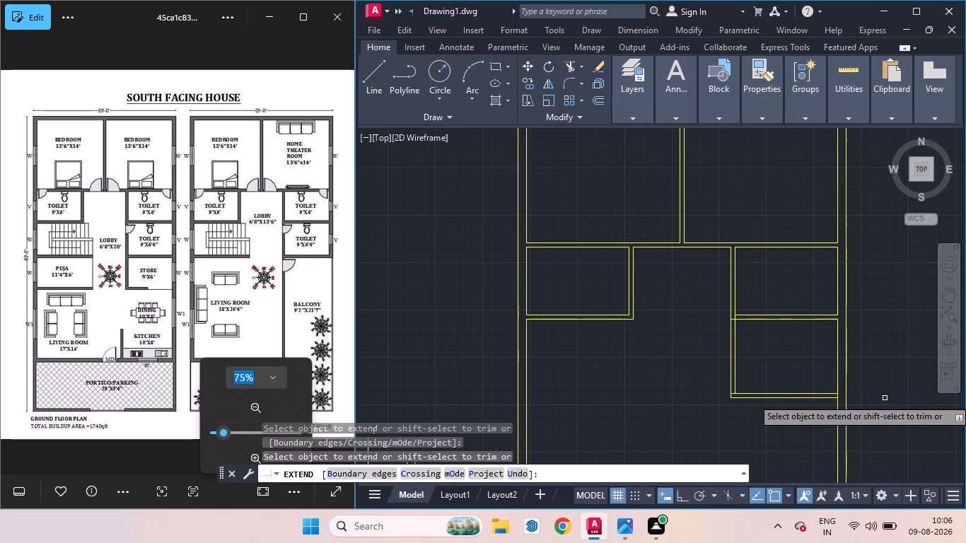
key(space)
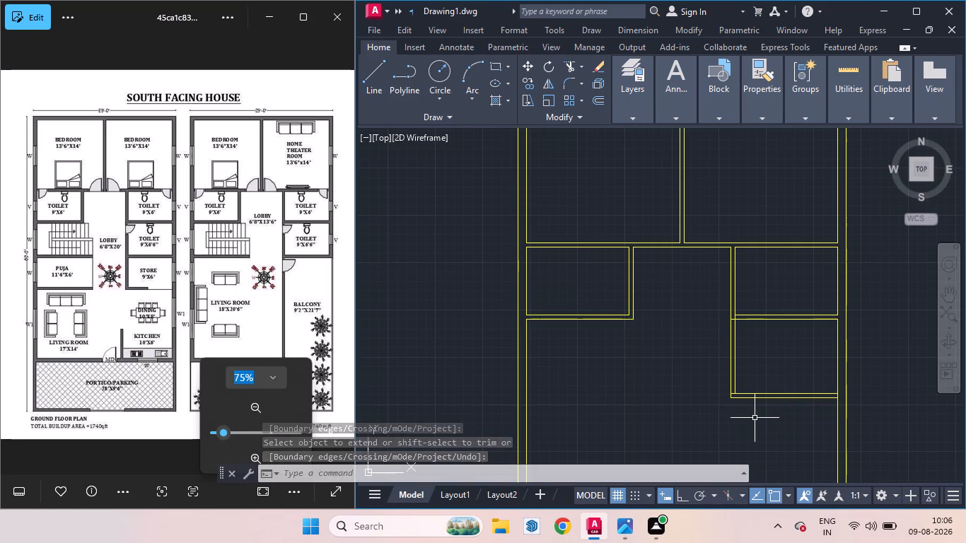
Extend both lines of the second right toilet's lower wall across the lobby to the left outer wall.
key(e)
key(x)
key(Return)
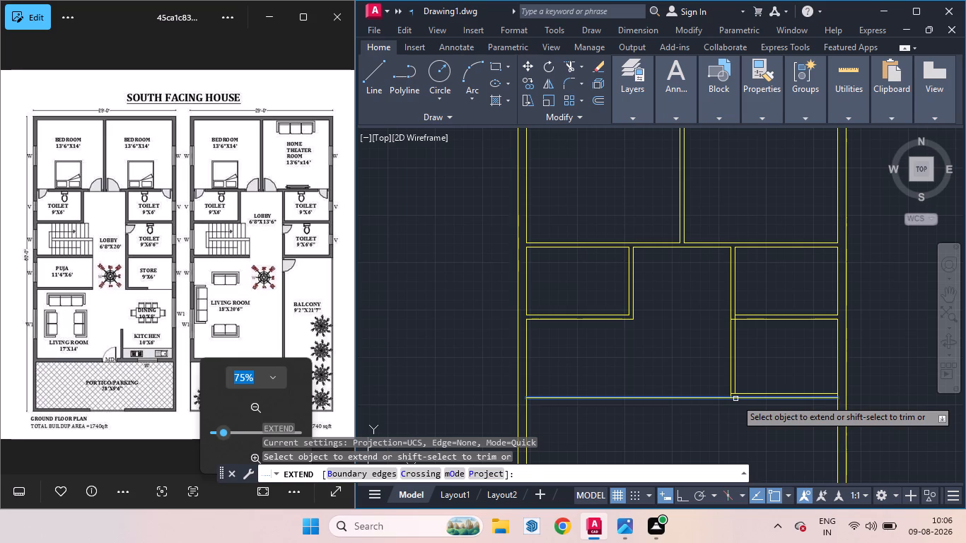
click(735, 399)
click(743, 393)
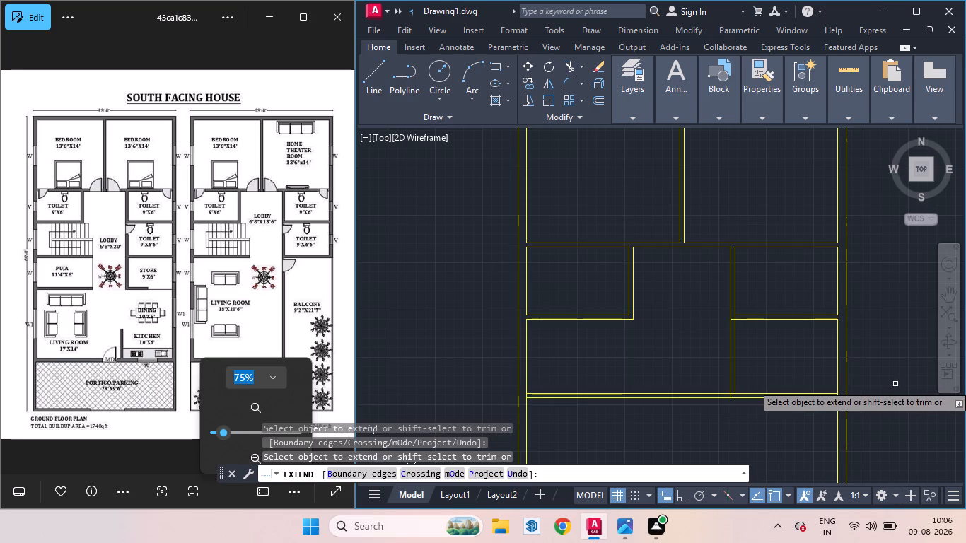
key(space)
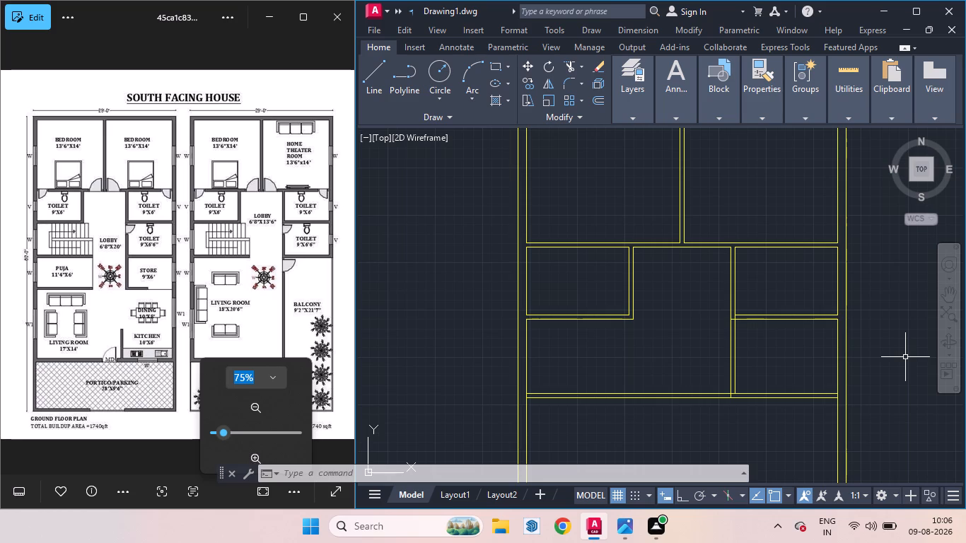
Offset the inner line of the left outer wall 11'4" inward for the puja room's width.
scroll(667, 290, down, 2)
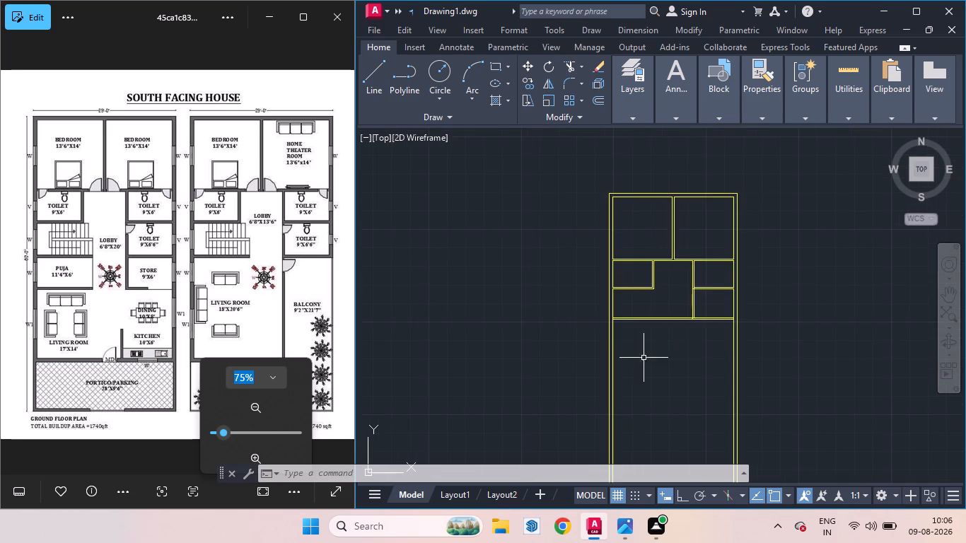
scroll(638, 363, up, 3)
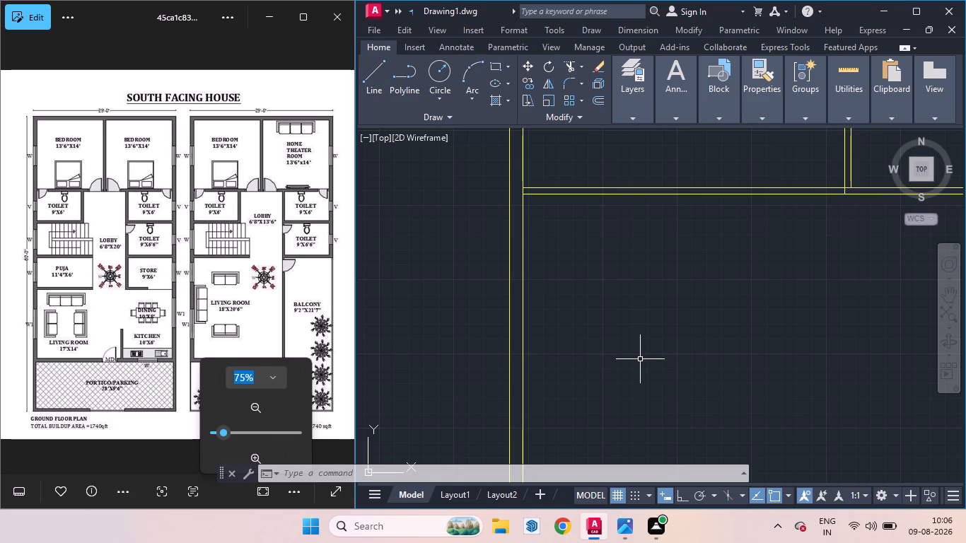
key(o)
key(Return)
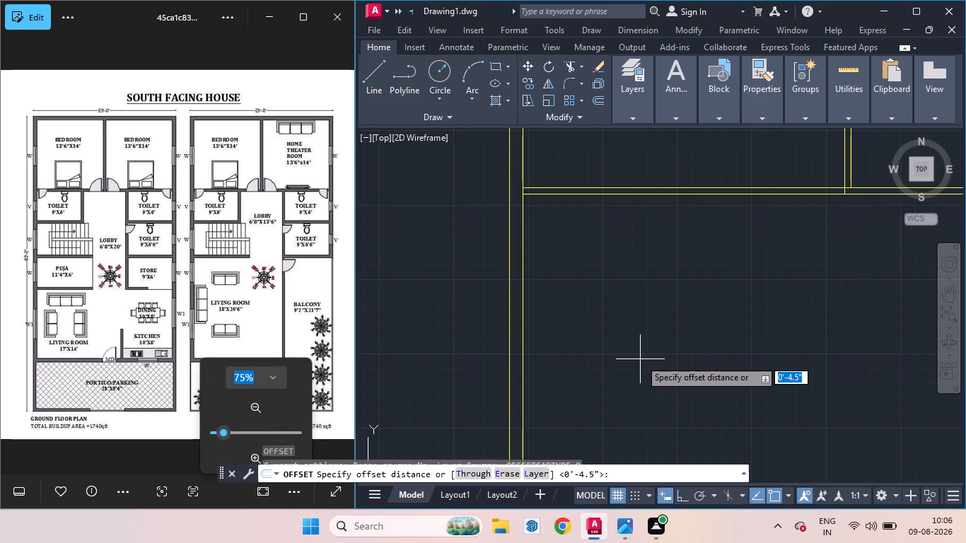
text(11')
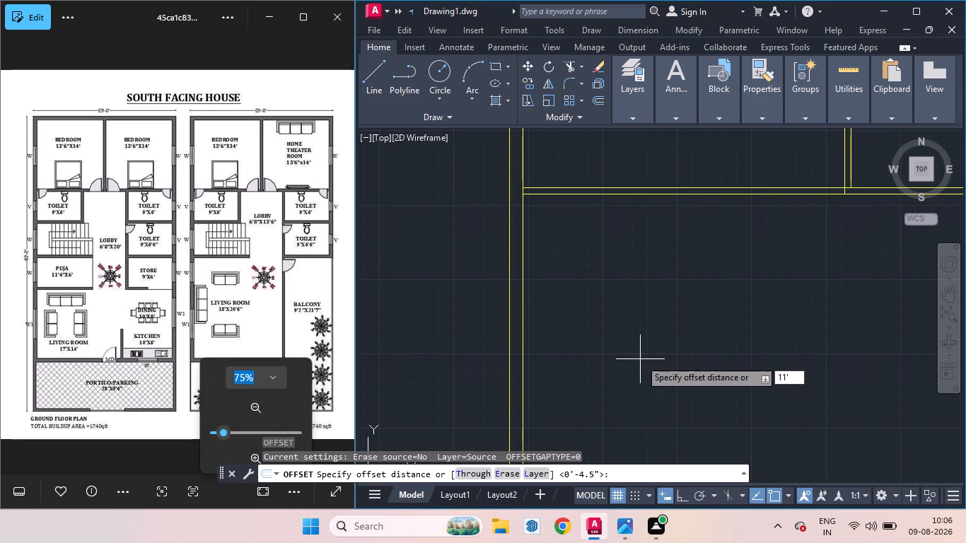
key(4)
key(Return)
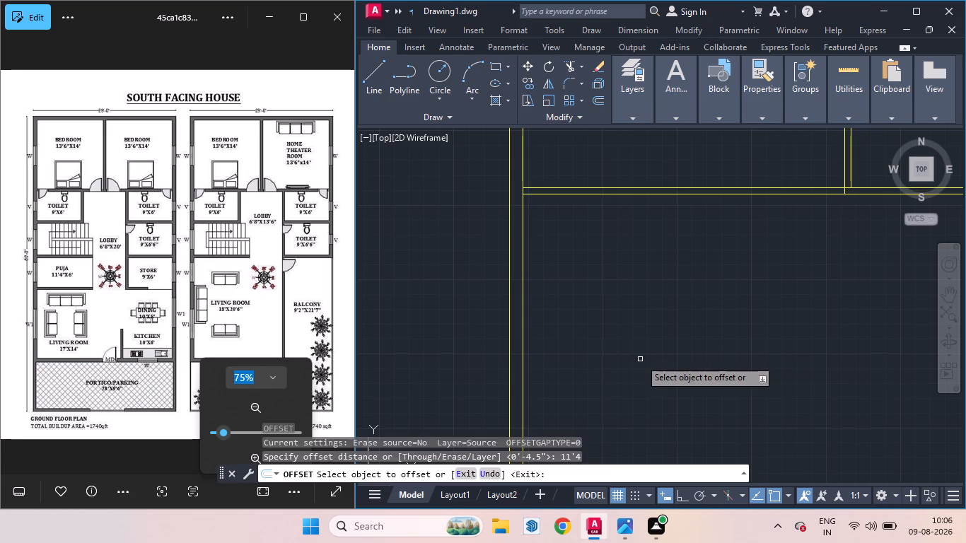
drag(524, 280, 642, 268)
click(642, 268)
scroll(772, 299, down, 2)
scroll(781, 296, up, 1)
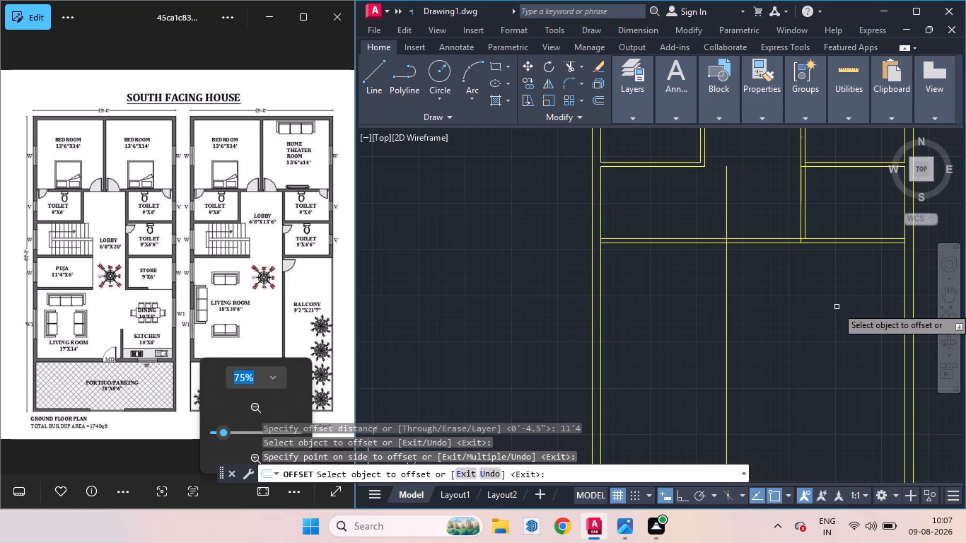
key(space)
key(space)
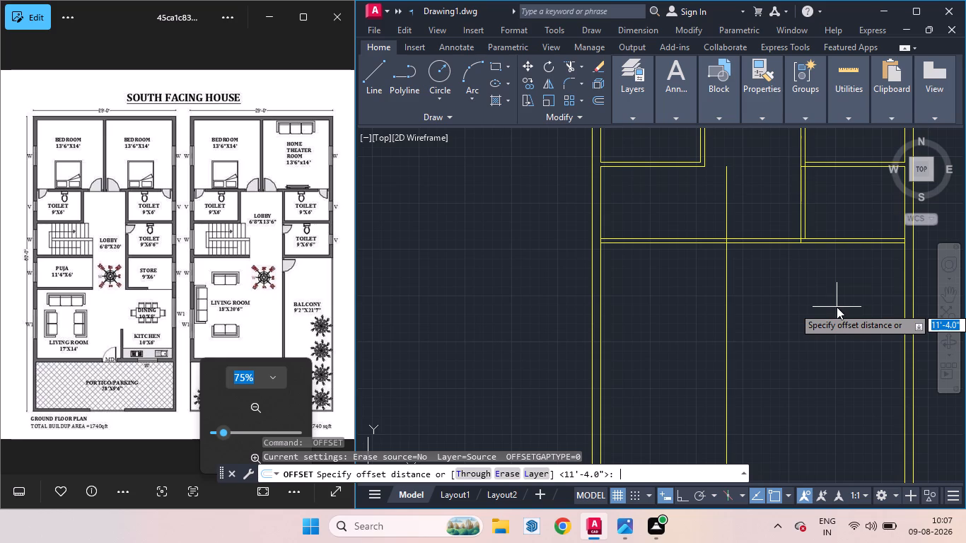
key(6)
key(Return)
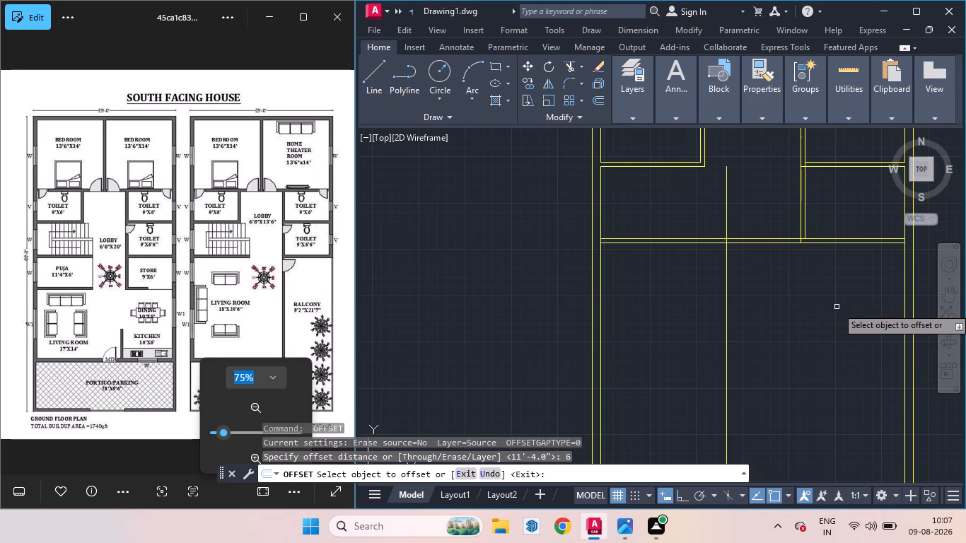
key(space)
Offset the bottom line of the full-width horizontal wall 6' downward for the puja and store rooms.
key(space)
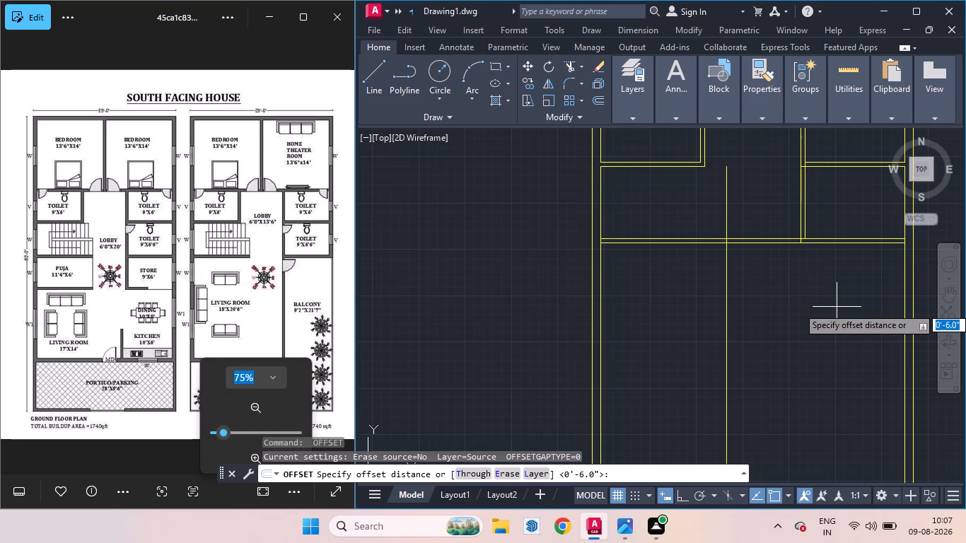
text(6')
key(Return)
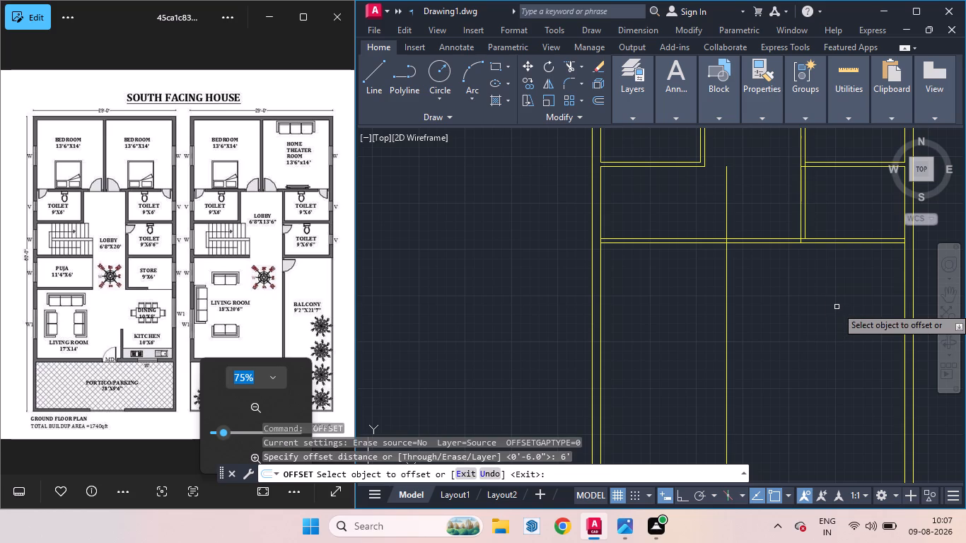
drag(639, 243, 652, 323)
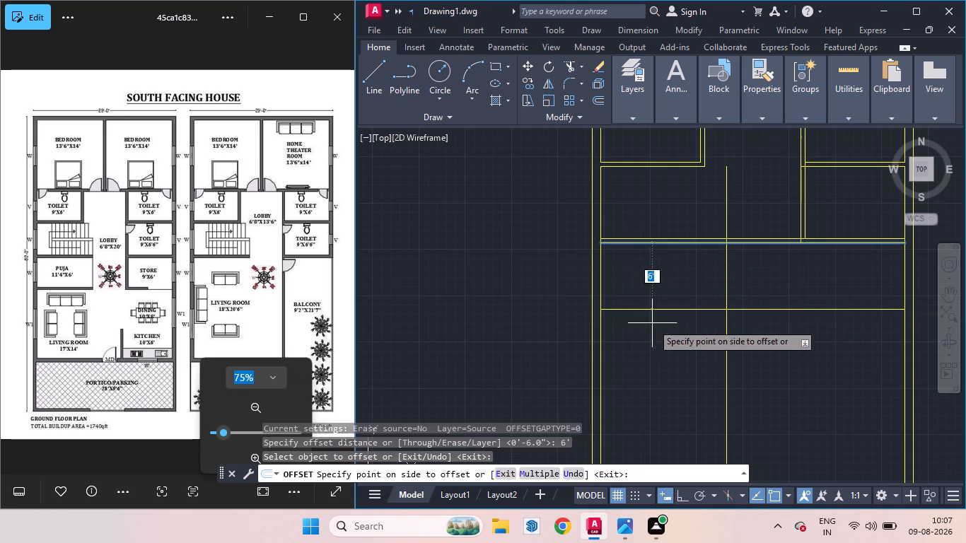
click(652, 323)
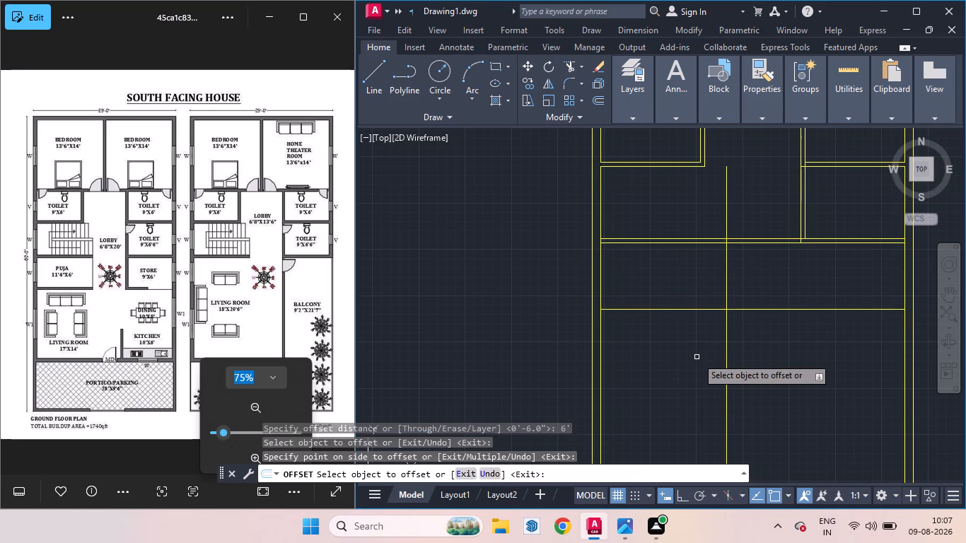
key(space)
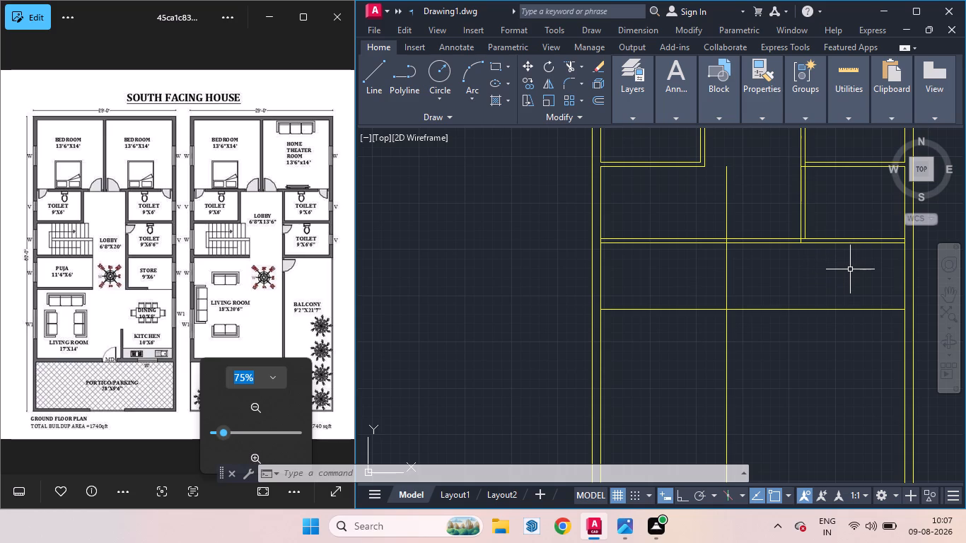
Extend both vertical partition lines of the right toilets down to the lower horizontal line of the store room.
scroll(798, 336, down, 1)
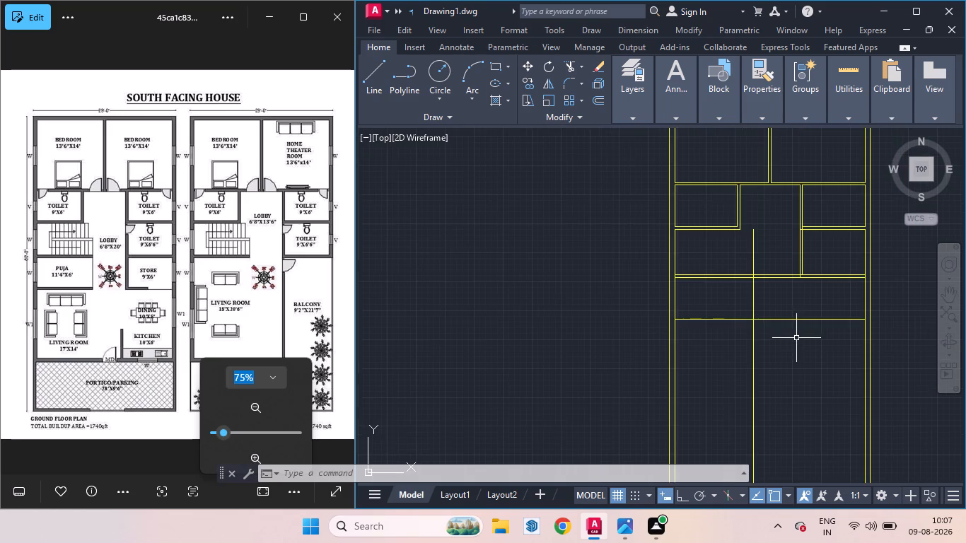
scroll(825, 305, up, 2)
key(e)
key(x)
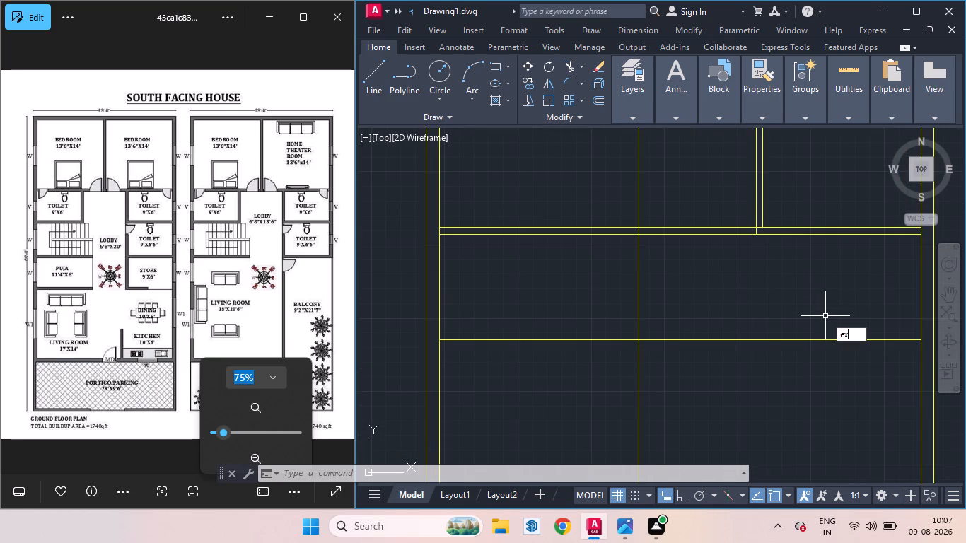
key(Return)
click(754, 208)
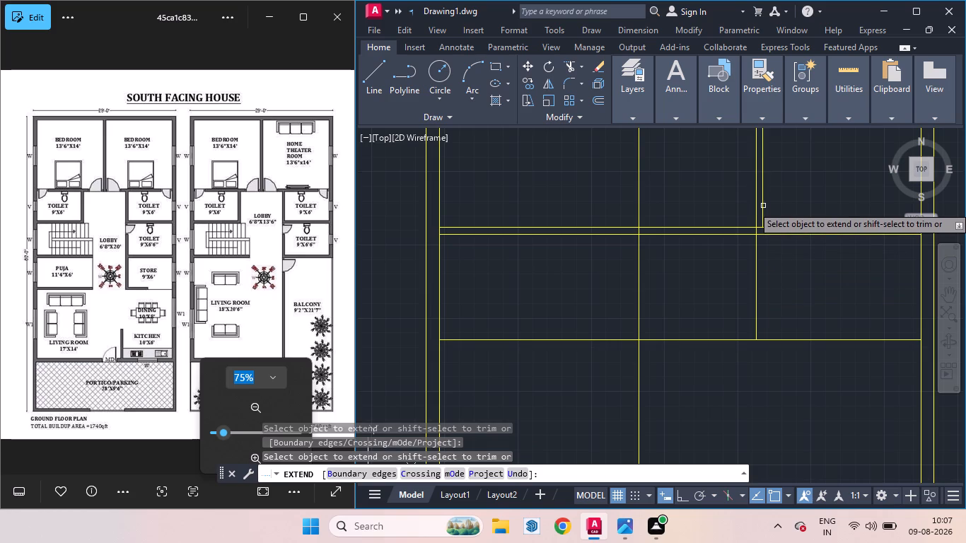
click(764, 209)
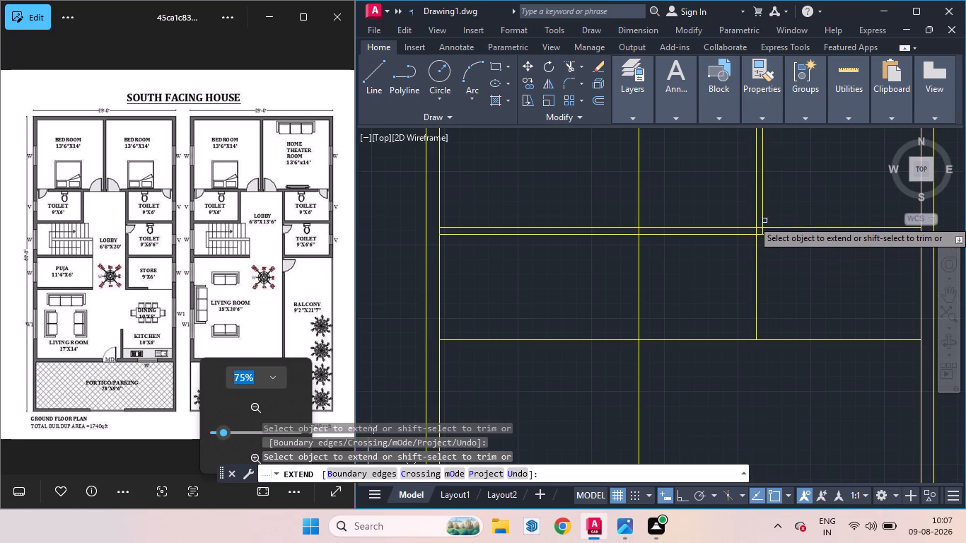
click(763, 213)
scroll(760, 365, down, 1)
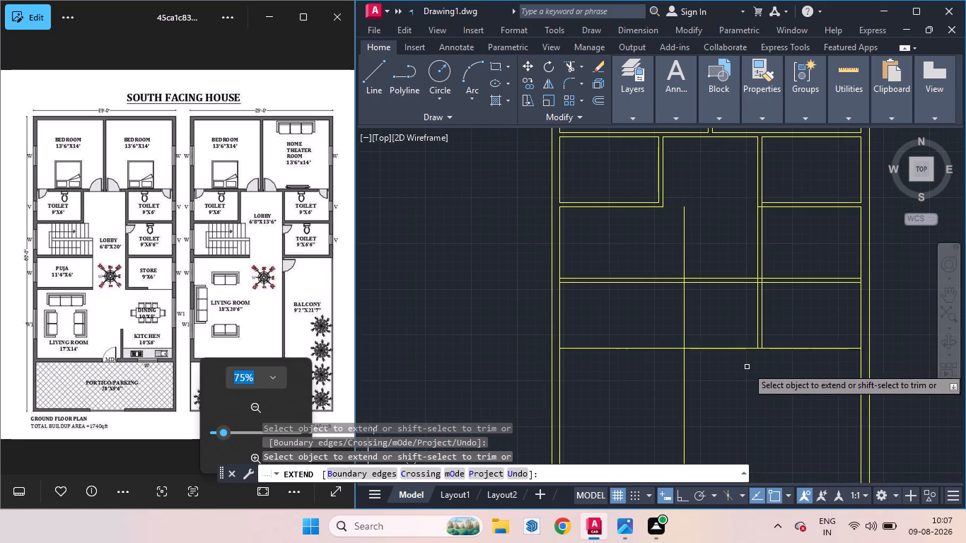
key(space)
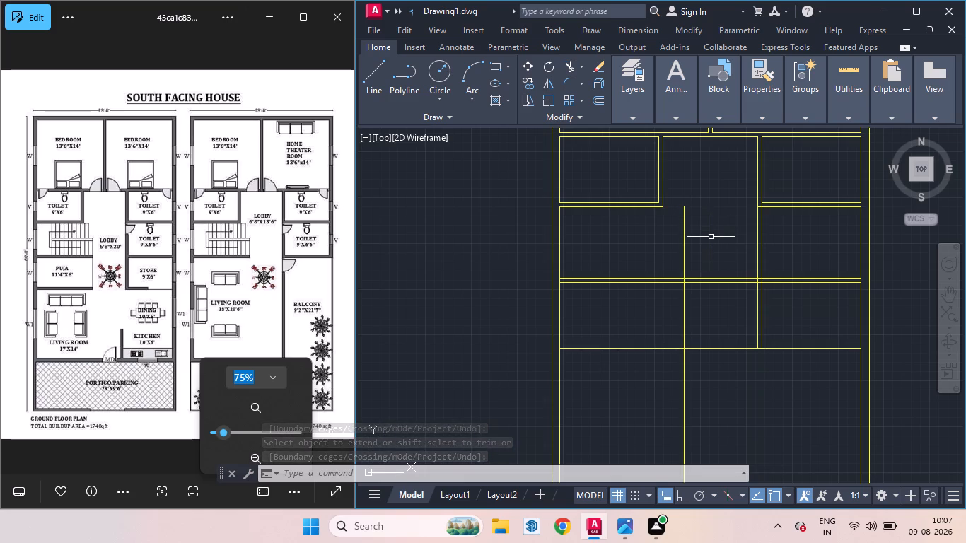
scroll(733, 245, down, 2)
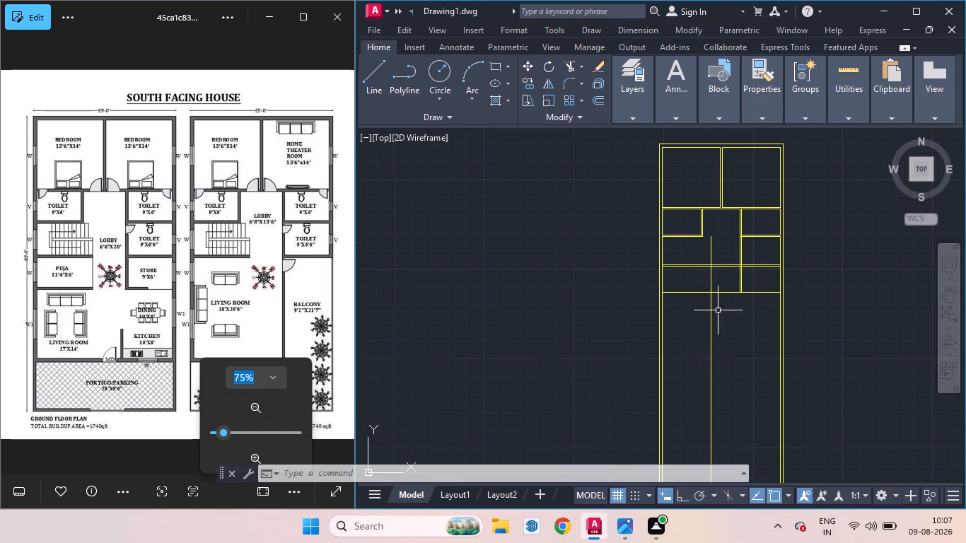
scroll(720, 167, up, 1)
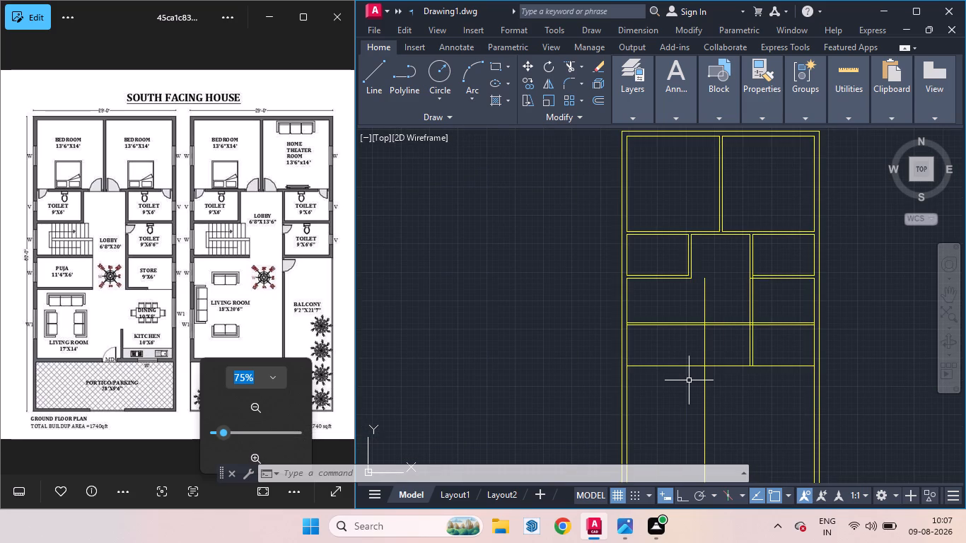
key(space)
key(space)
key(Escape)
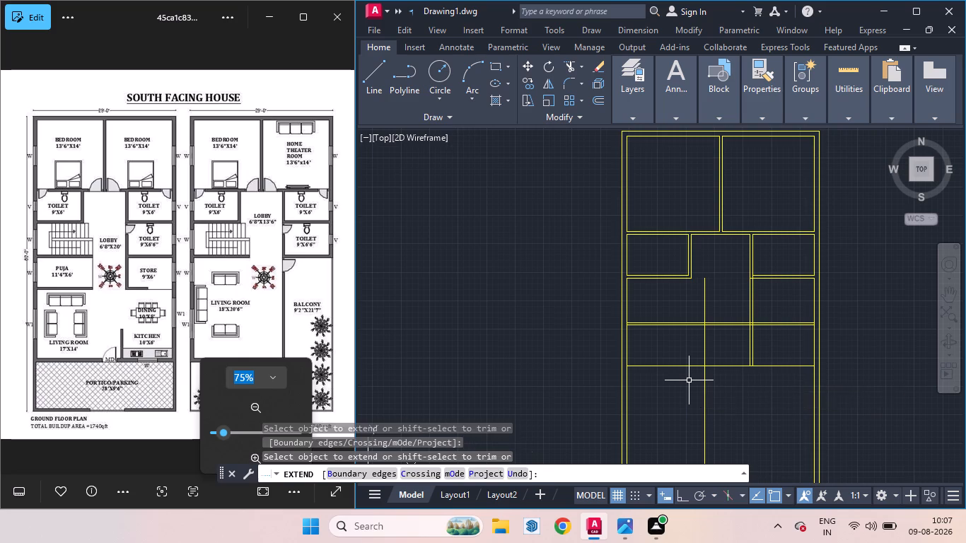
Offset the bottom horizontal line of the puja and store rooms 4.5" downward to form the wall thickness.
key(o)
key(Return)
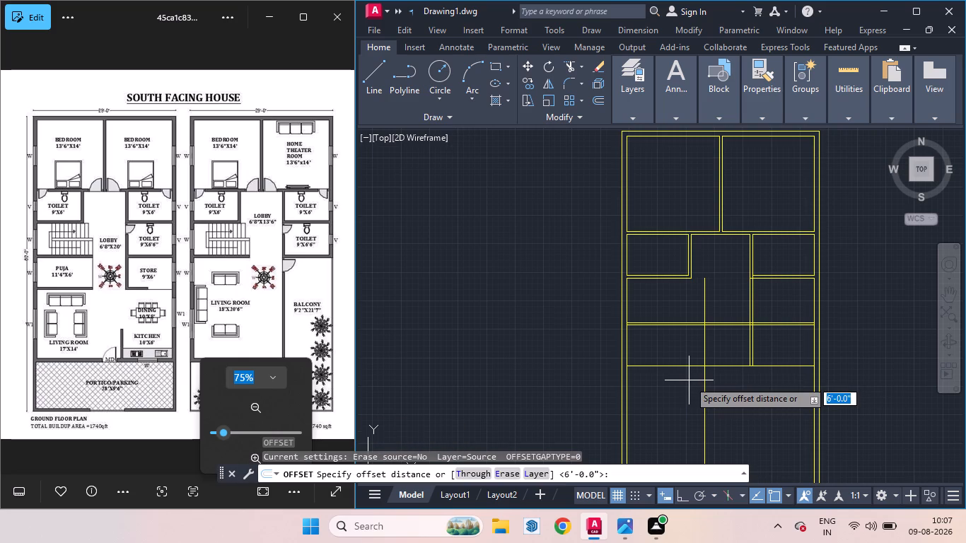
key(4)
key(period)
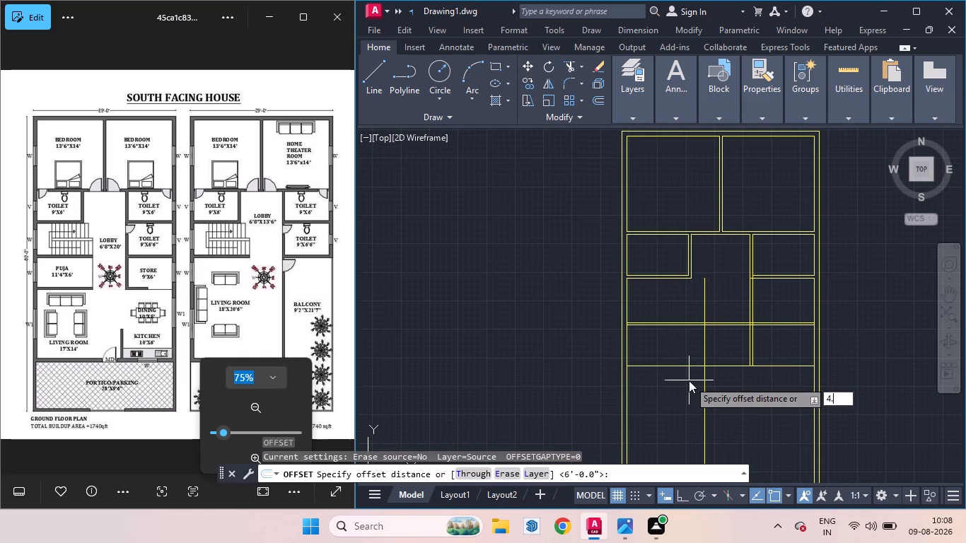
key(5)
key(Return)
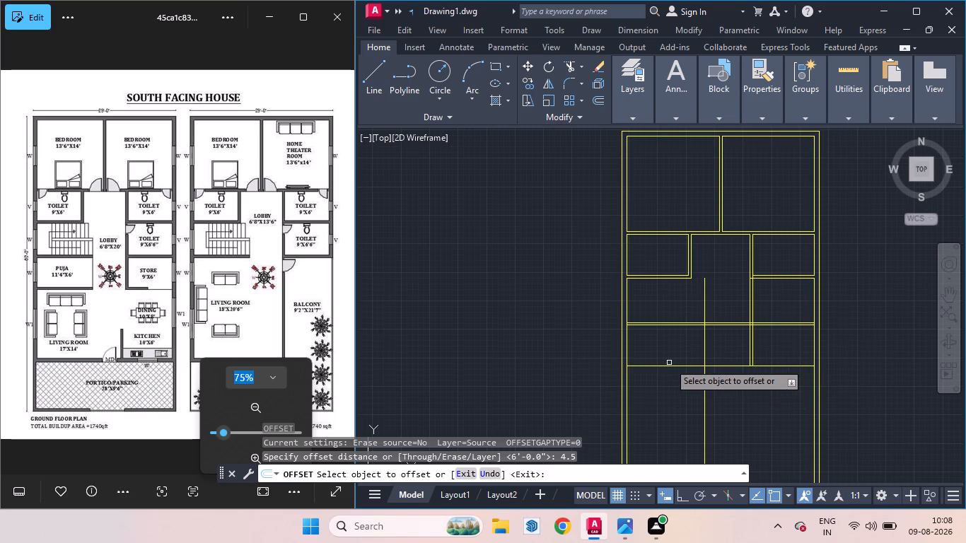
drag(669, 365, 669, 388)
click(669, 388)
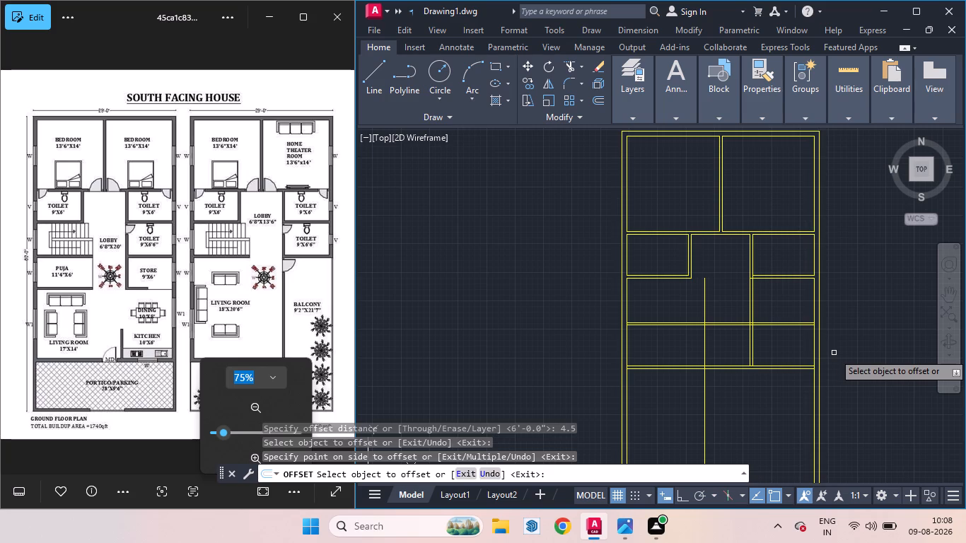
key(space)
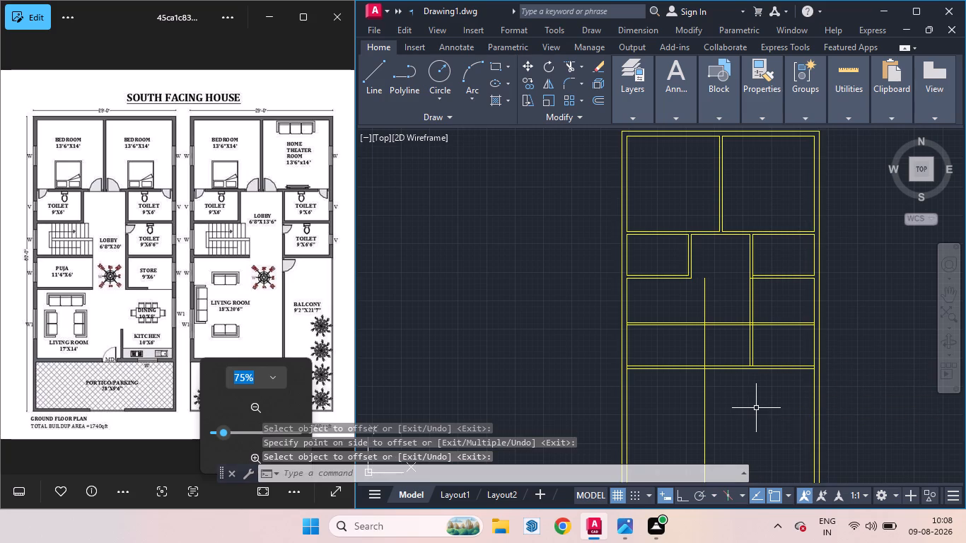
Trim the puja room's vertical line below the lower wall of the puja and store rooms.
text(tr)
key(Return)
key(Return)
drag(749, 410, 648, 407)
key(space)
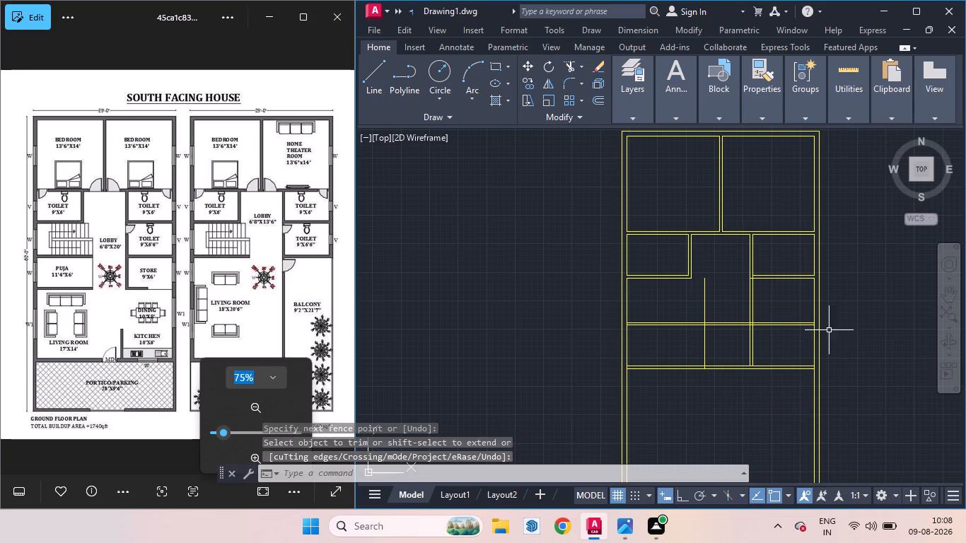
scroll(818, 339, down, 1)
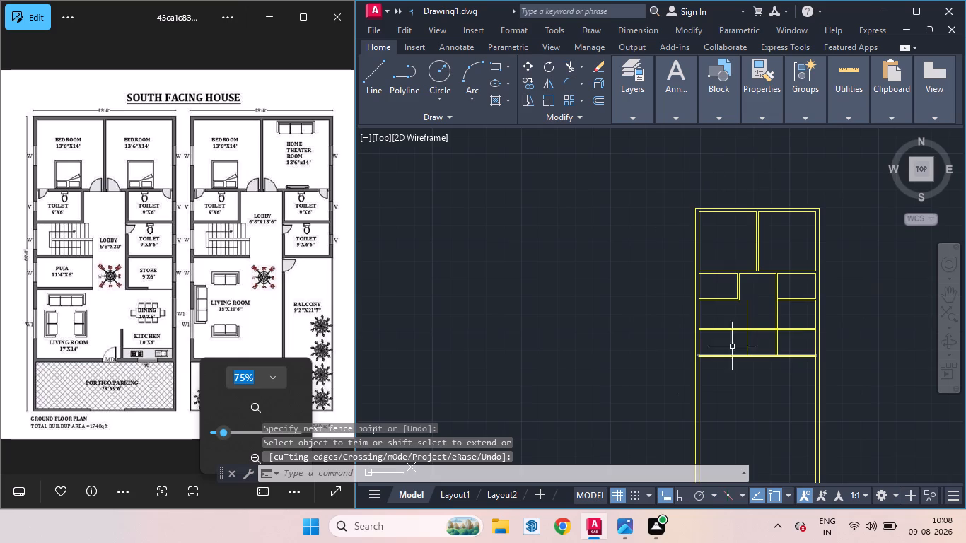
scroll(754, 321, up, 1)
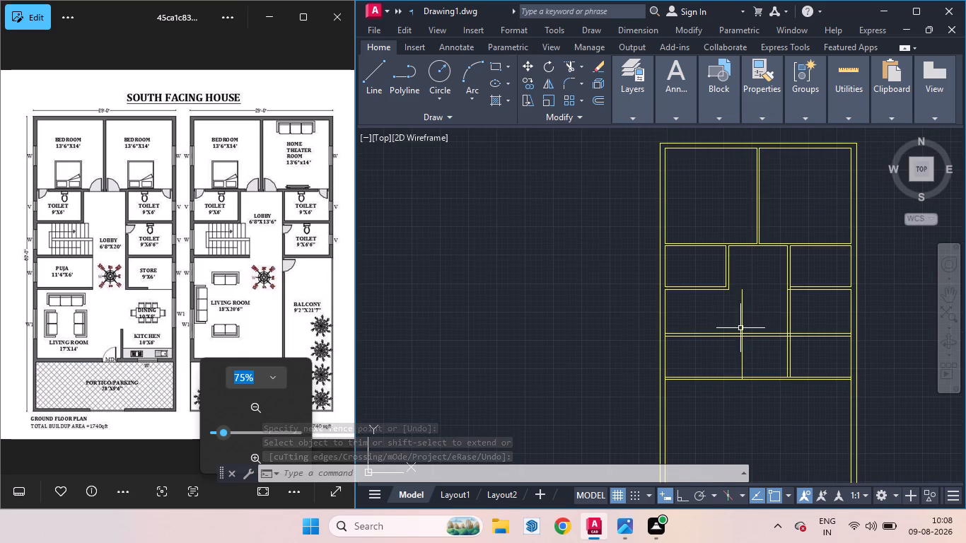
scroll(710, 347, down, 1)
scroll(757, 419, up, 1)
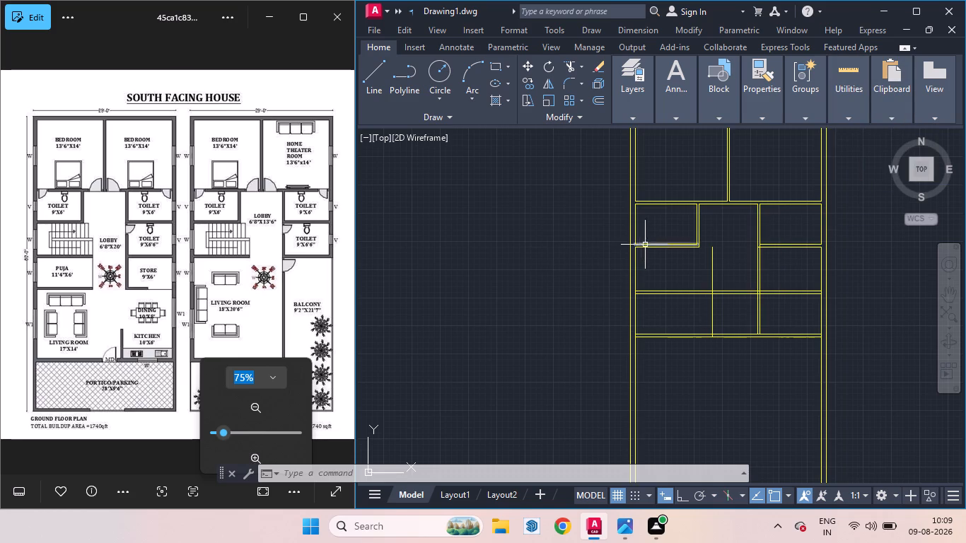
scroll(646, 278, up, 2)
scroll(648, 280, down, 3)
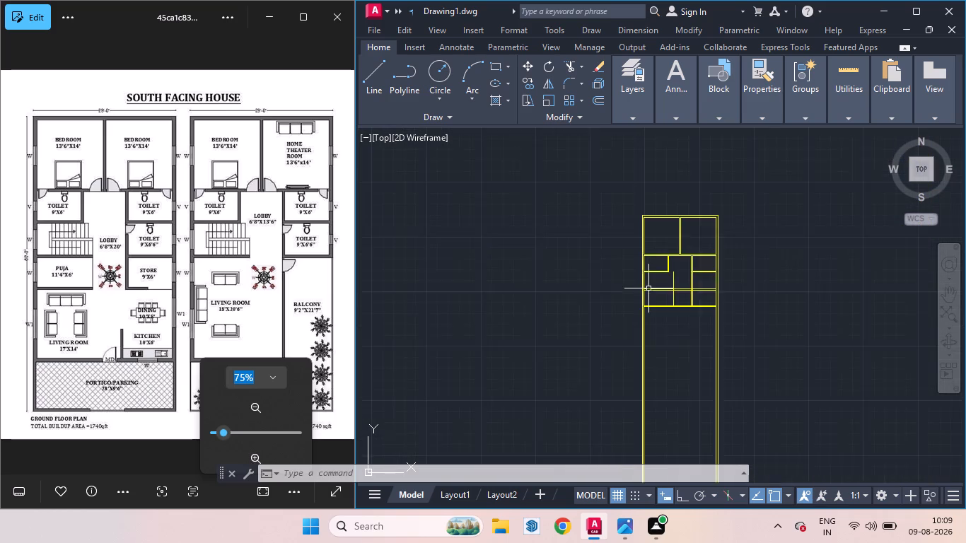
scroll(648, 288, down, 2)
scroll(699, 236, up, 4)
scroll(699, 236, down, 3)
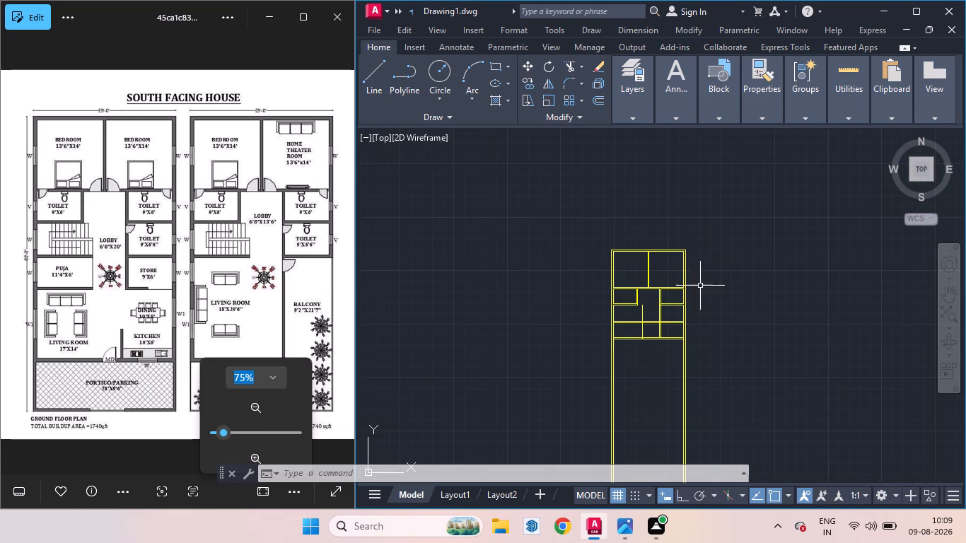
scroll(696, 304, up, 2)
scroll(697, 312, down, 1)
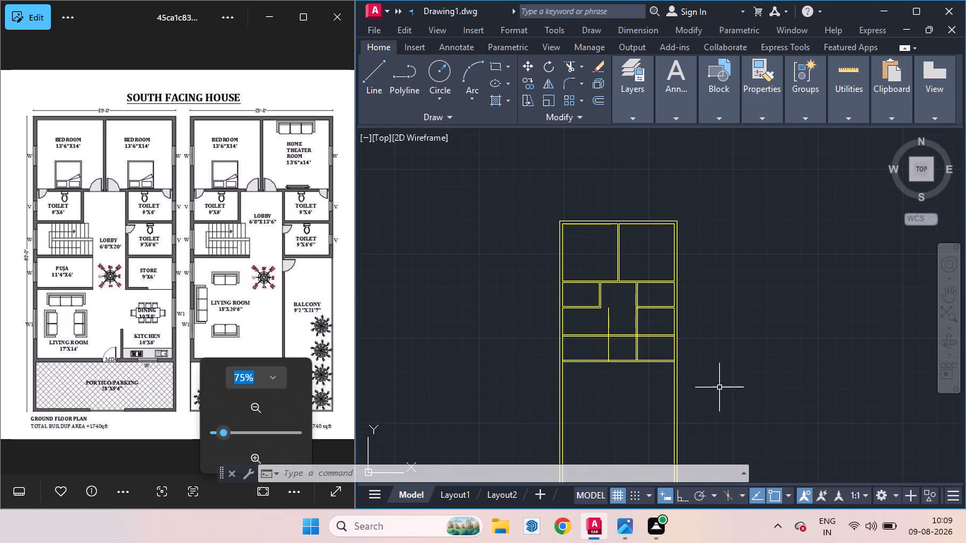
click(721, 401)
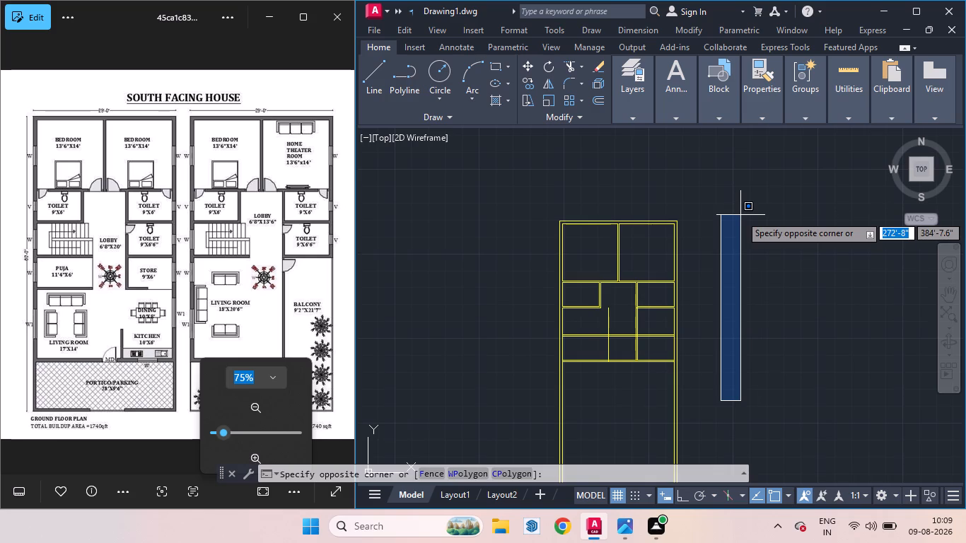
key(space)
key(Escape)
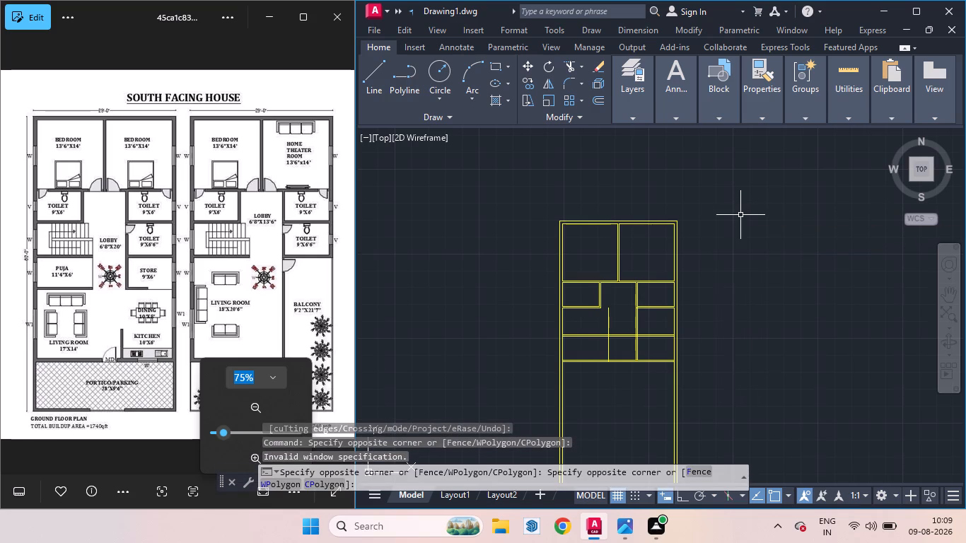
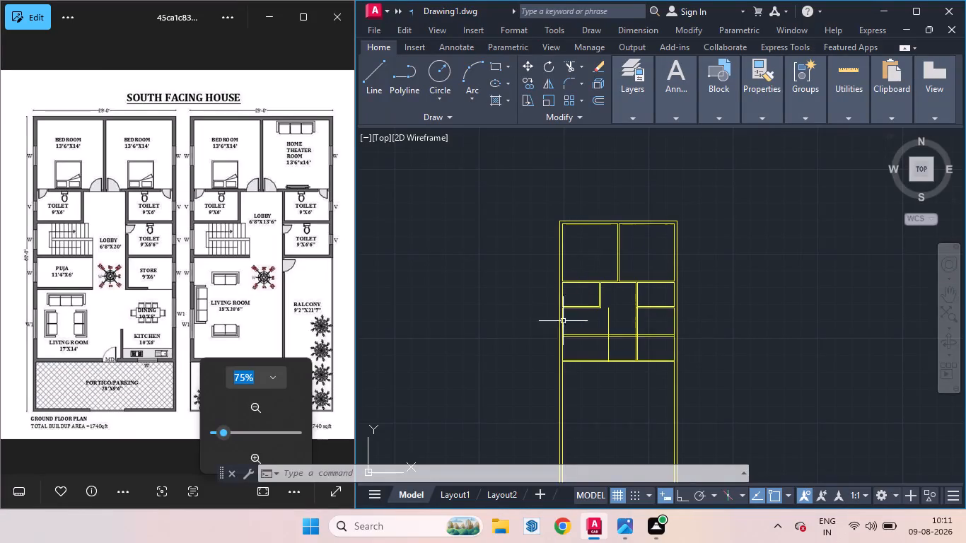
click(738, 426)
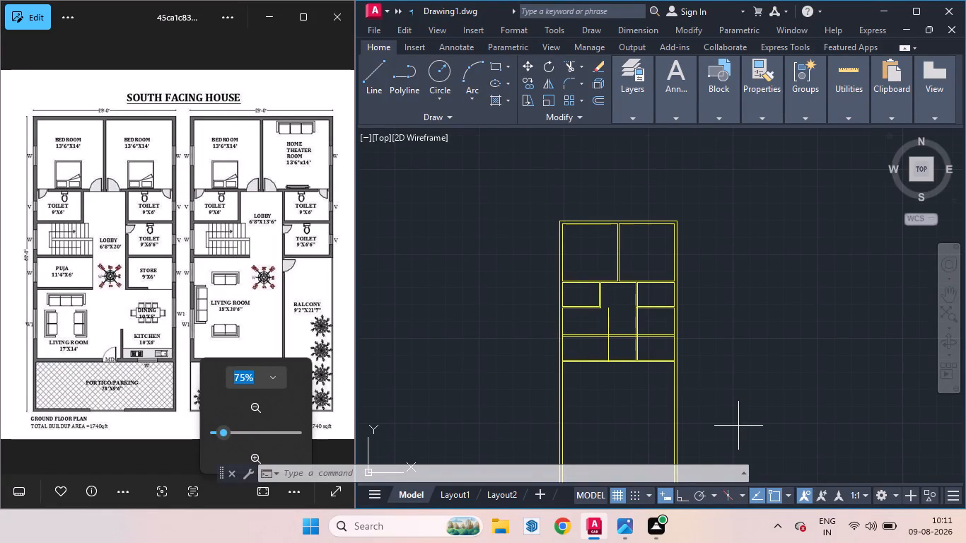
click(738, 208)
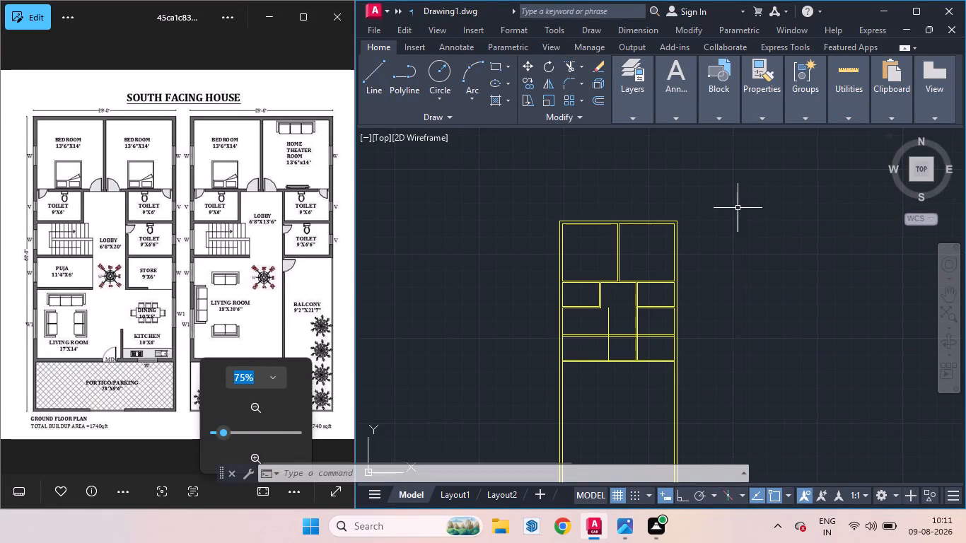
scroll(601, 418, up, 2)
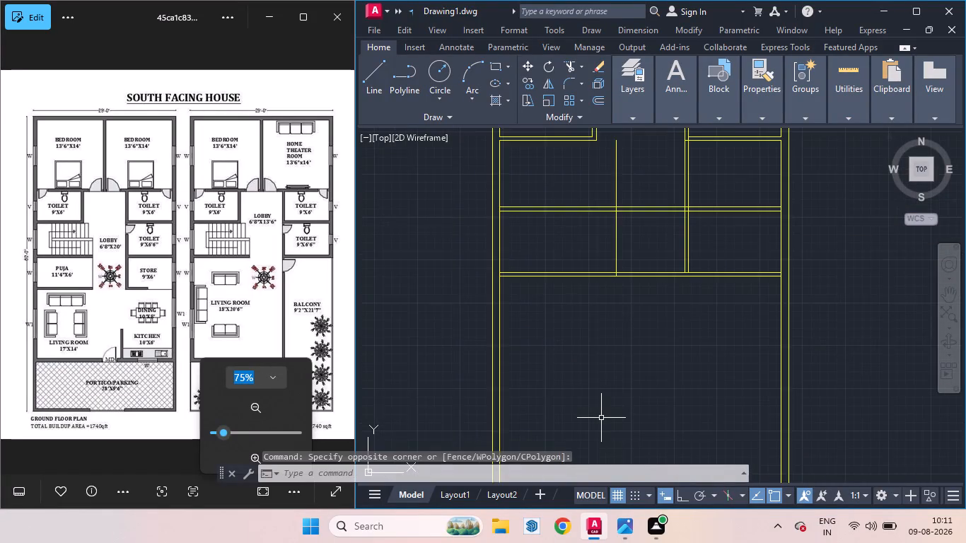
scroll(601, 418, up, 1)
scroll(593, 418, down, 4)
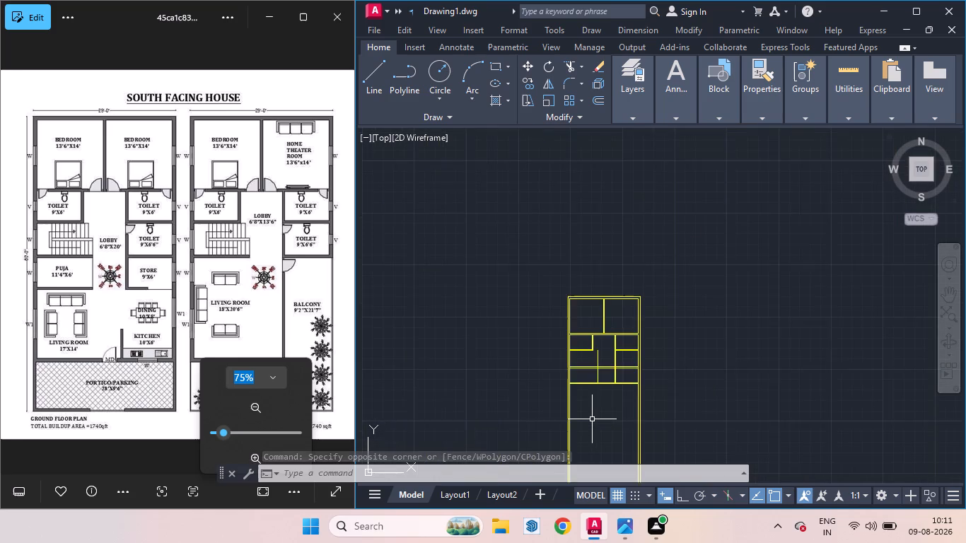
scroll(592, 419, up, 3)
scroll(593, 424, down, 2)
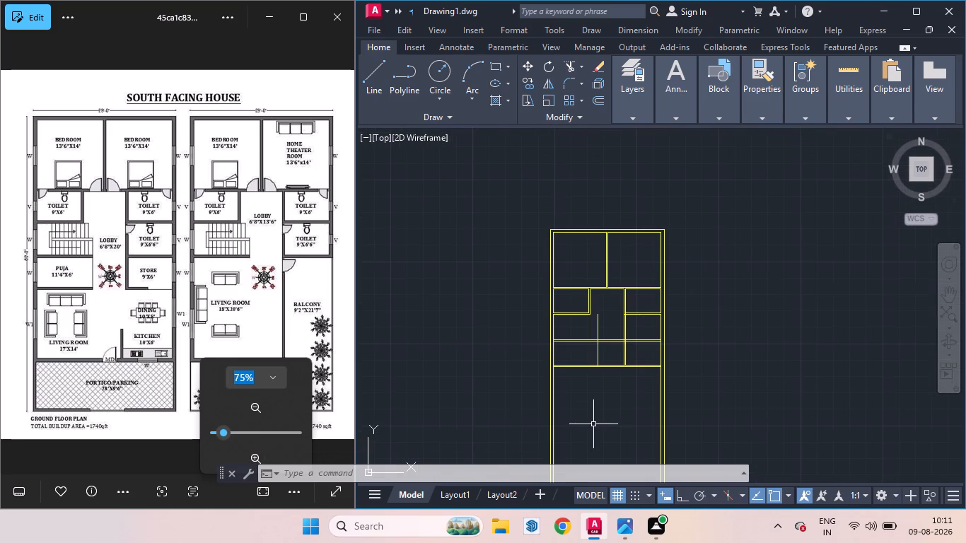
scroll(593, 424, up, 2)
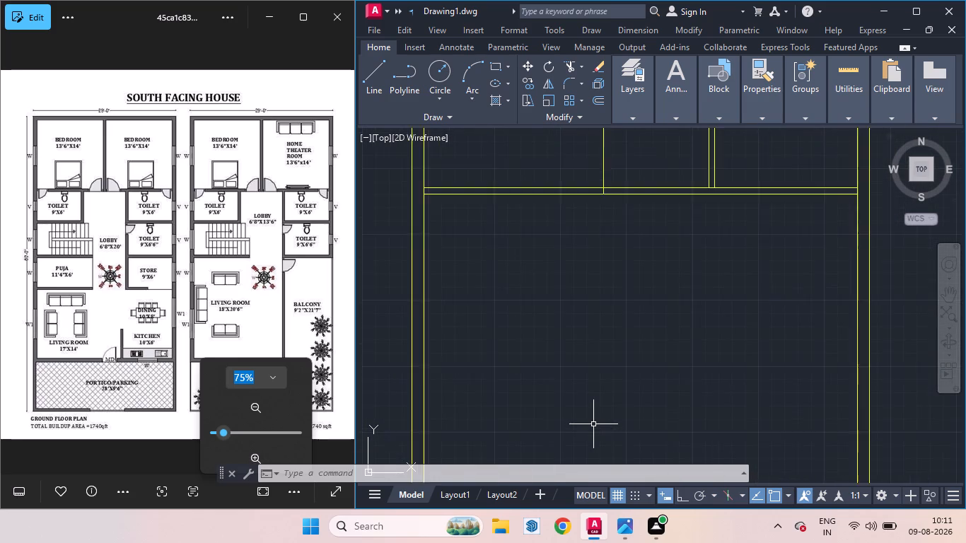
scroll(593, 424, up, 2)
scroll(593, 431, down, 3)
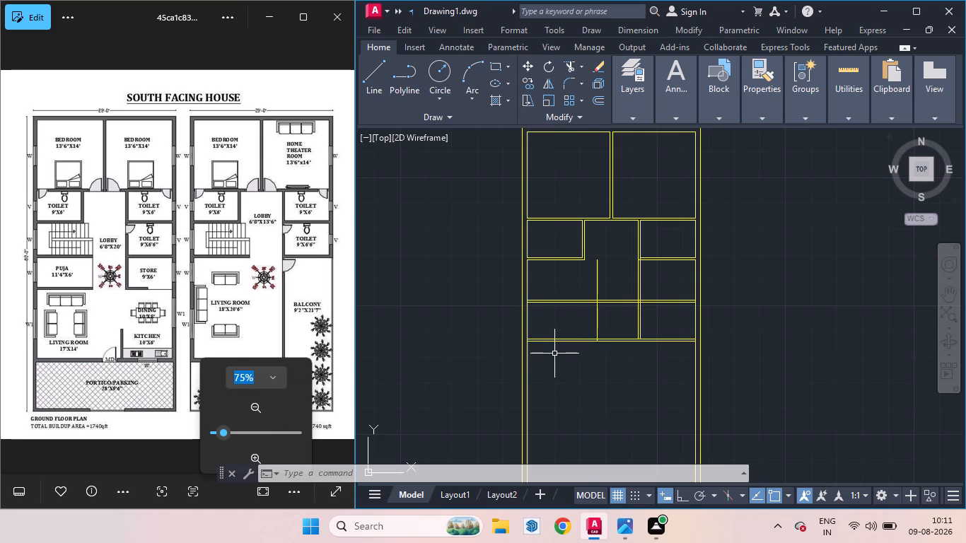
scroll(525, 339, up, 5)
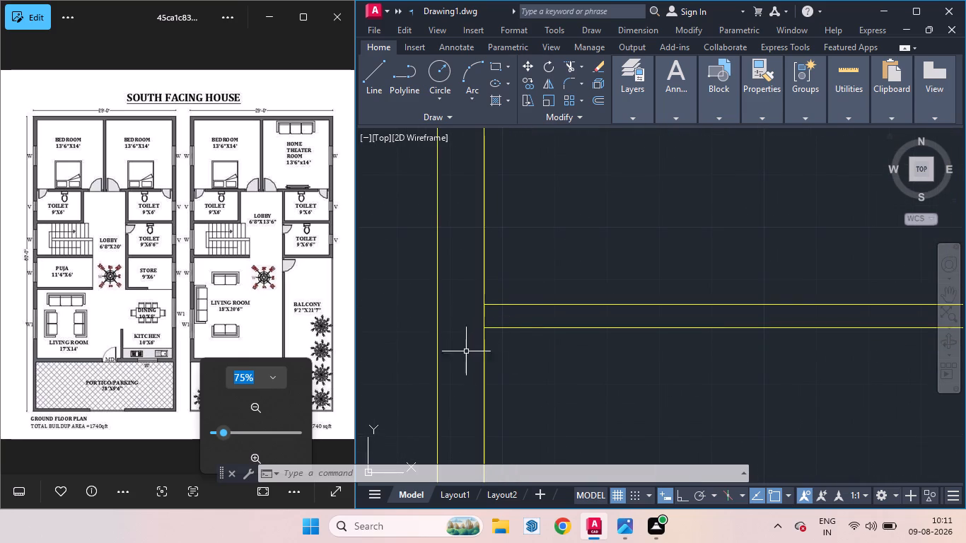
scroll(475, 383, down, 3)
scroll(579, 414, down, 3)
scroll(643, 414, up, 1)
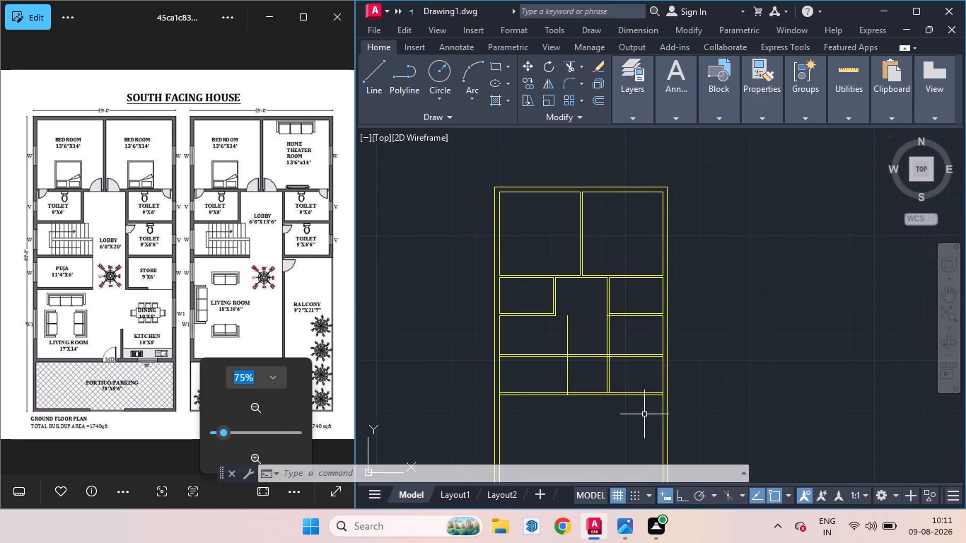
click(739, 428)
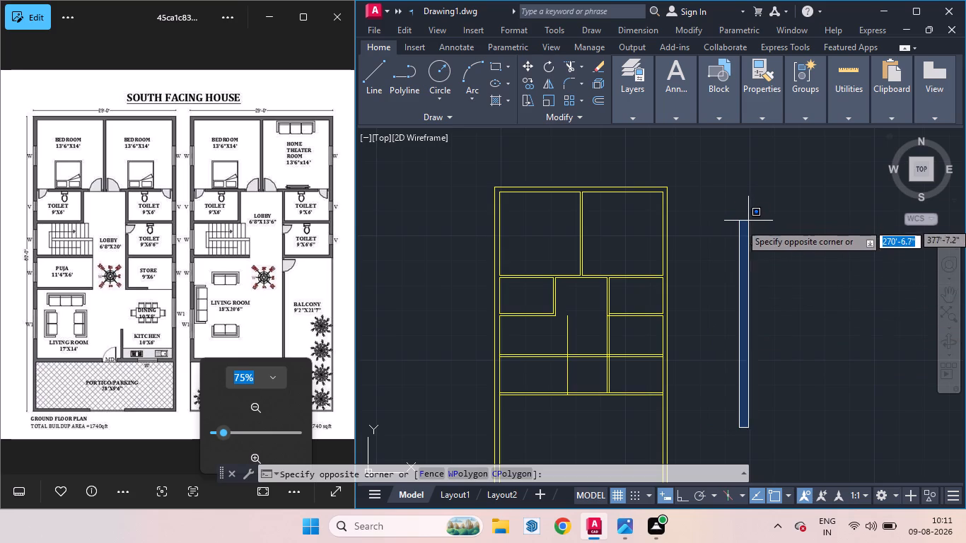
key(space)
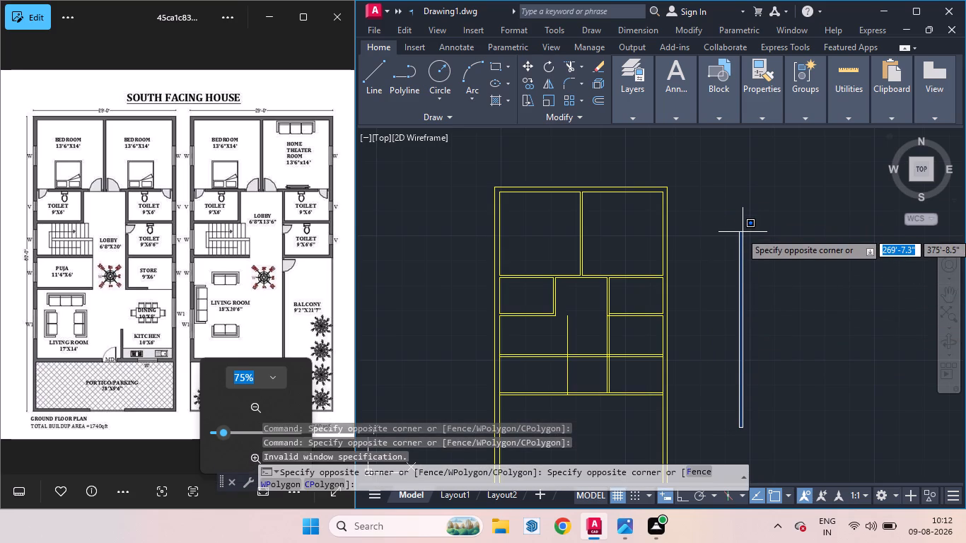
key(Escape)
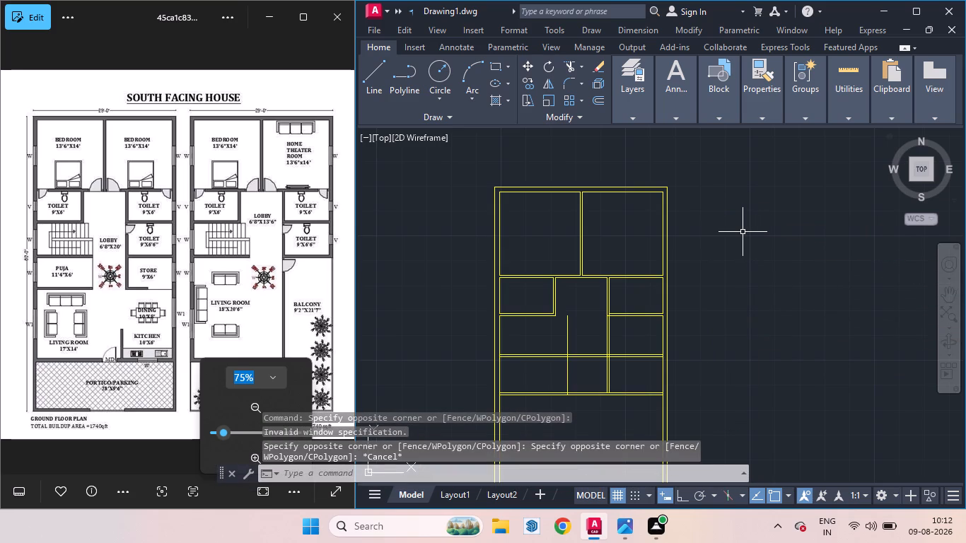
Offset the bottom line of the puja and store rooms' lower wall 14' downward for the living room and kitchen.
scroll(703, 267, down, 3)
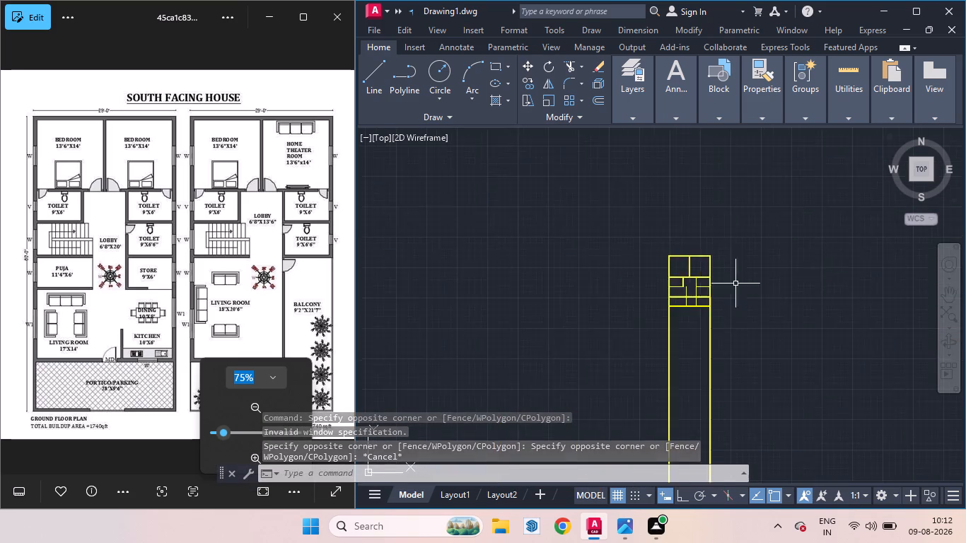
scroll(741, 288, down, 1)
scroll(744, 339, up, 2)
scroll(688, 177, up, 1)
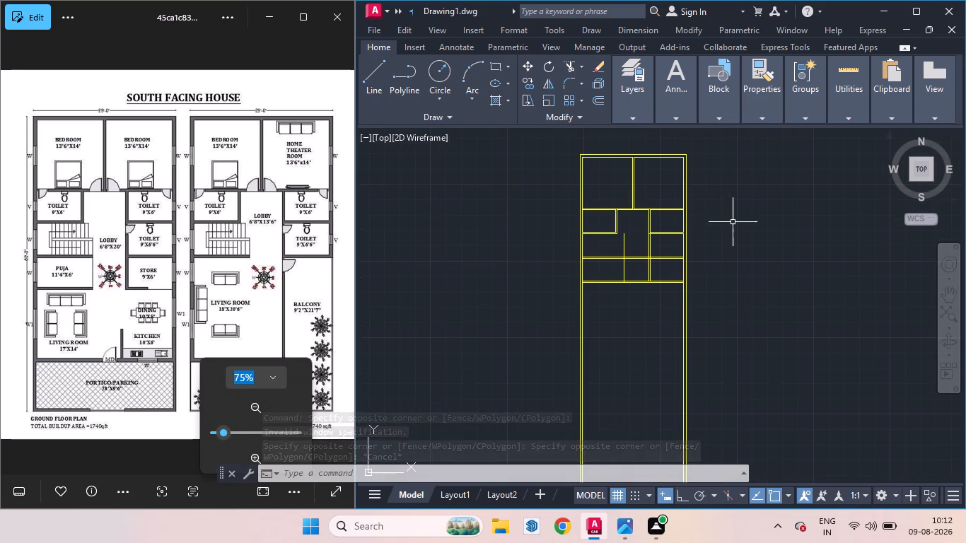
scroll(619, 294, up, 3)
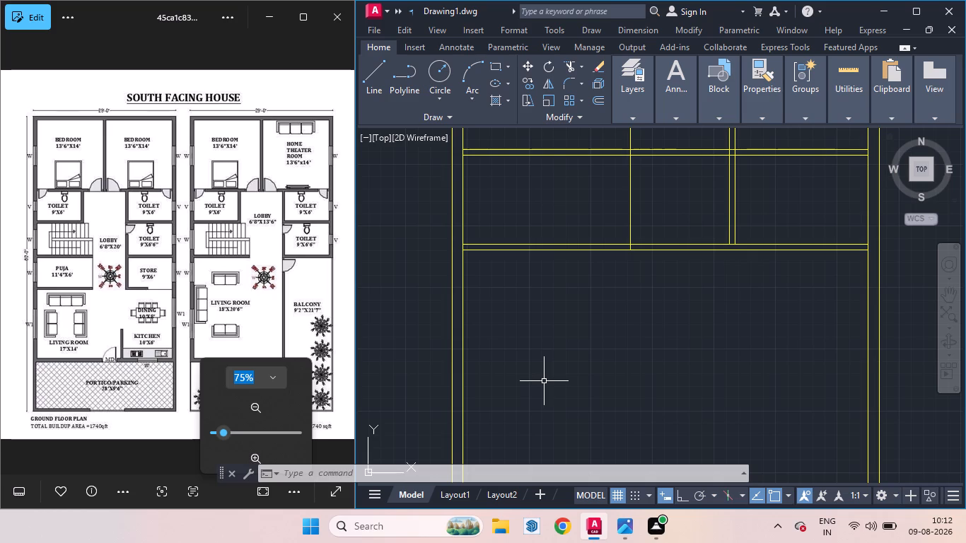
key(o)
key(Return)
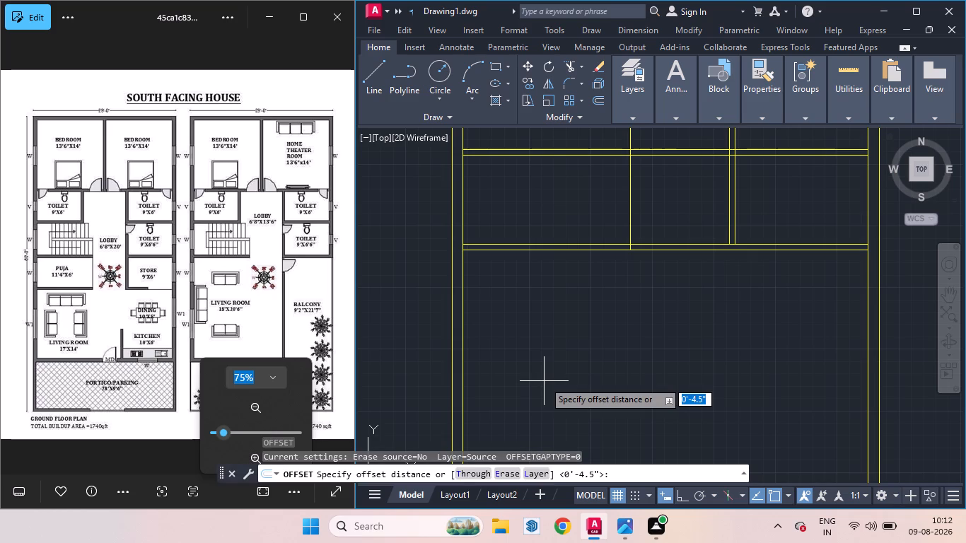
text(14)
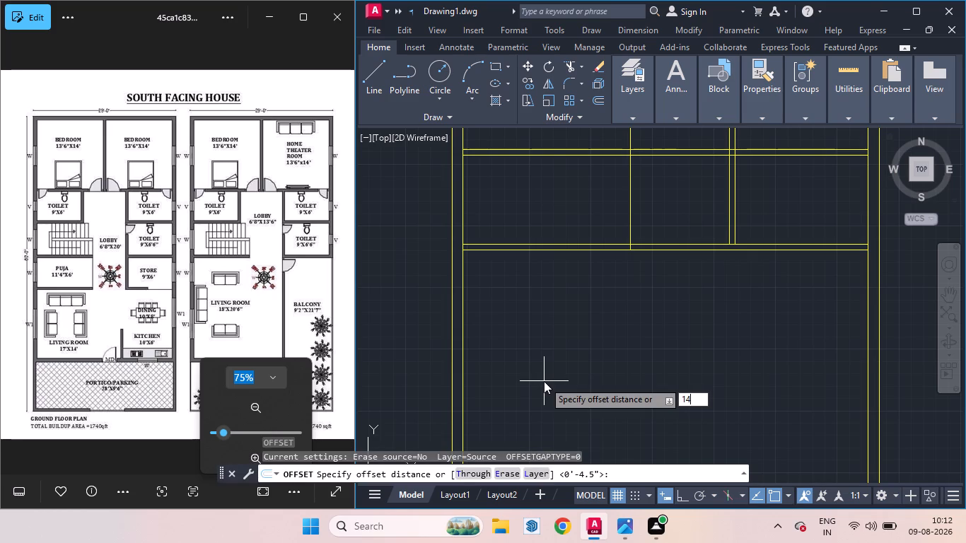
key(apostrophe)
key(Return)
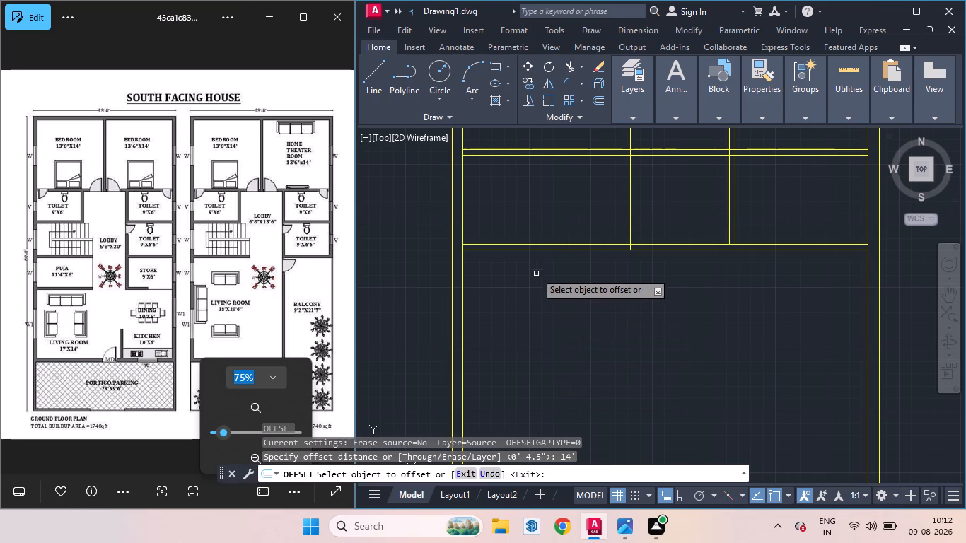
drag(530, 249, 532, 351)
click(532, 351)
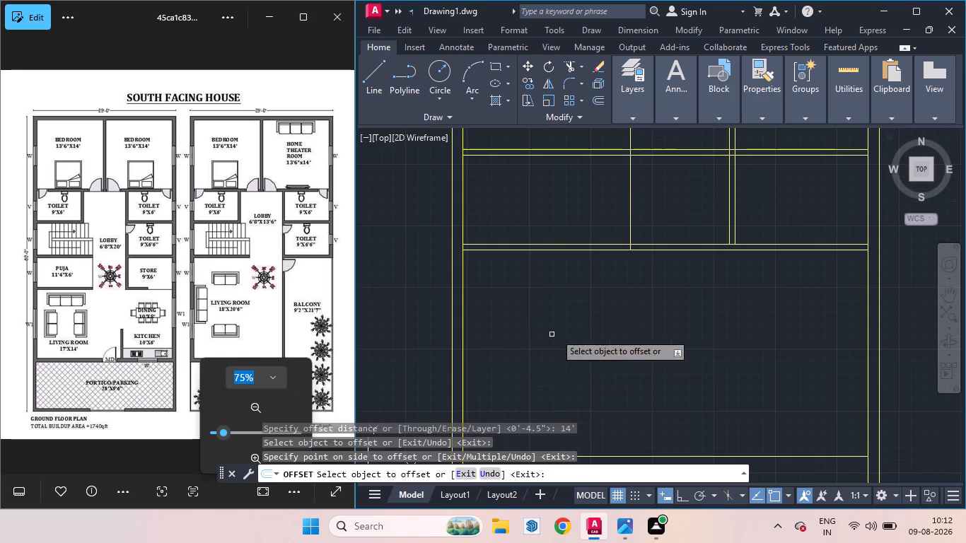
scroll(578, 315, down, 2)
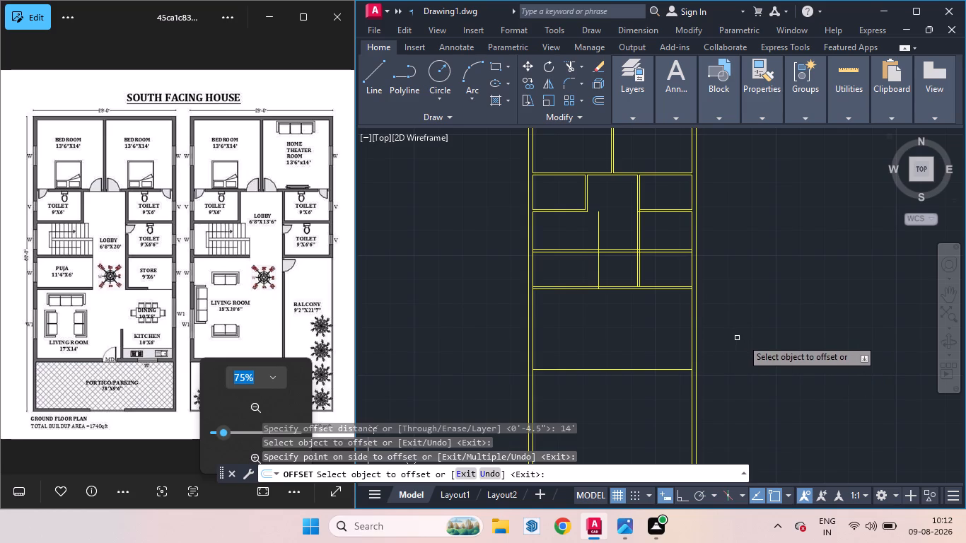
key(space)
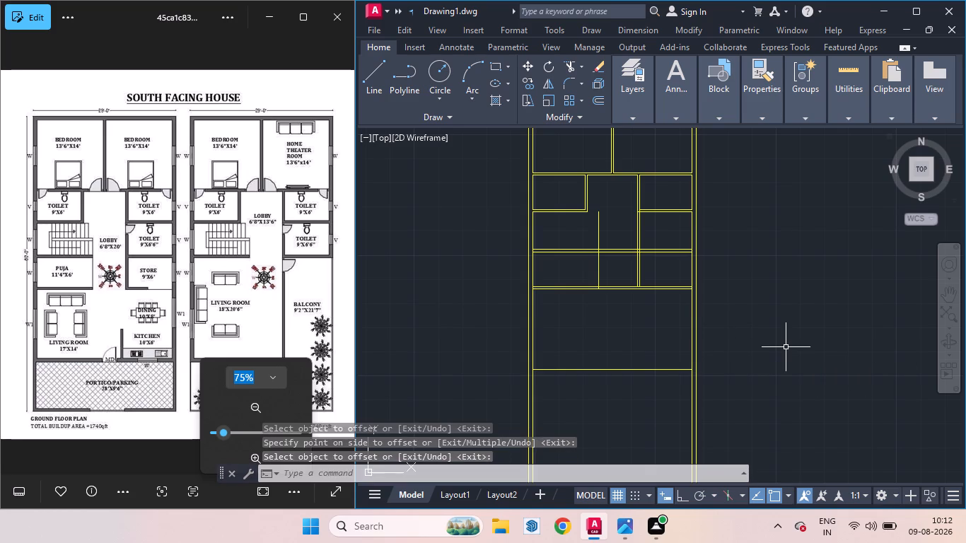
Offset the inner line of the right outer wall 10' inward to mark the kitchen width.
key(space)
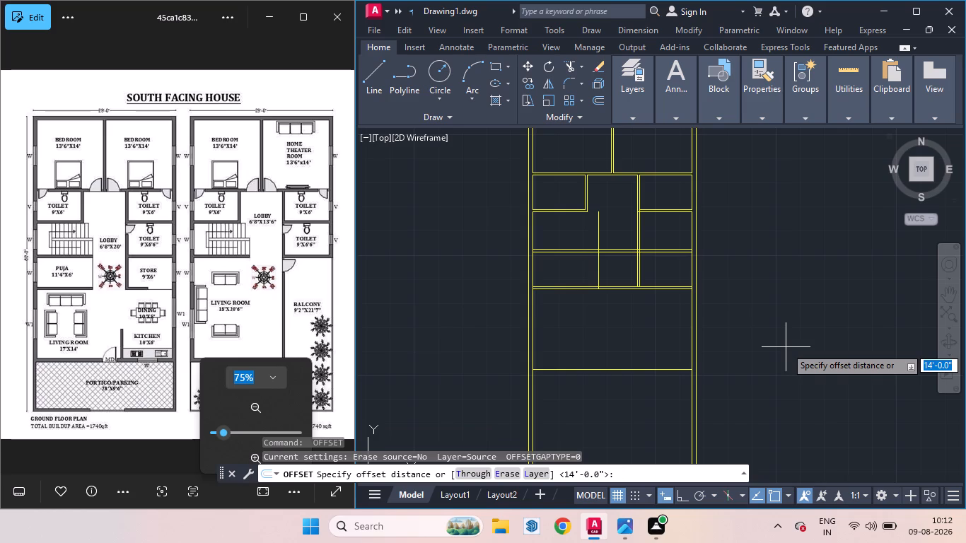
key(1)
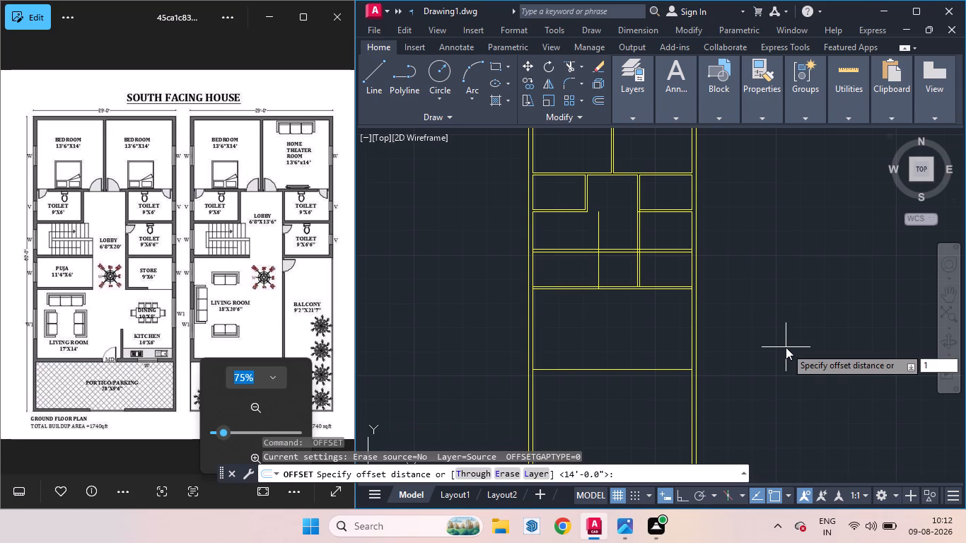
key(0)
key(apostrophe)
key(Return)
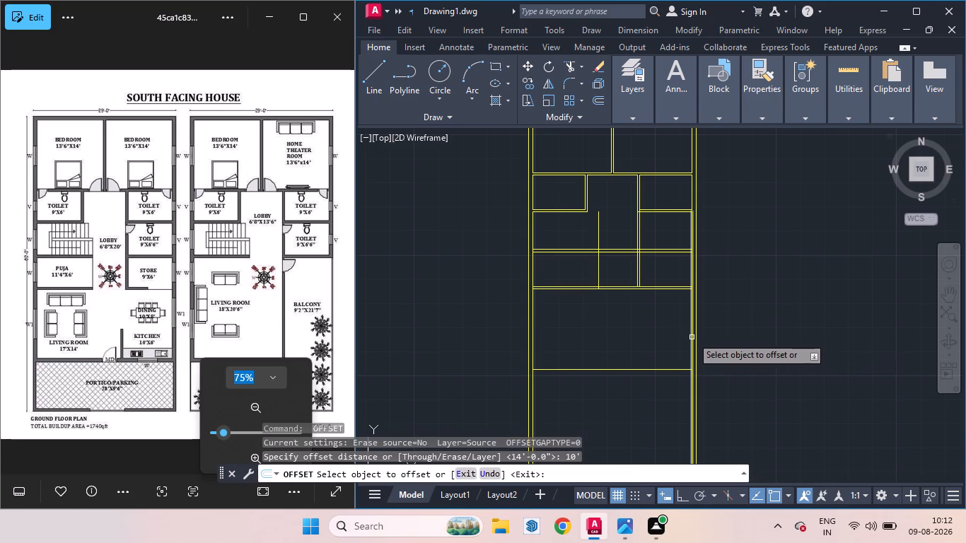
drag(692, 337, 654, 344)
click(654, 344)
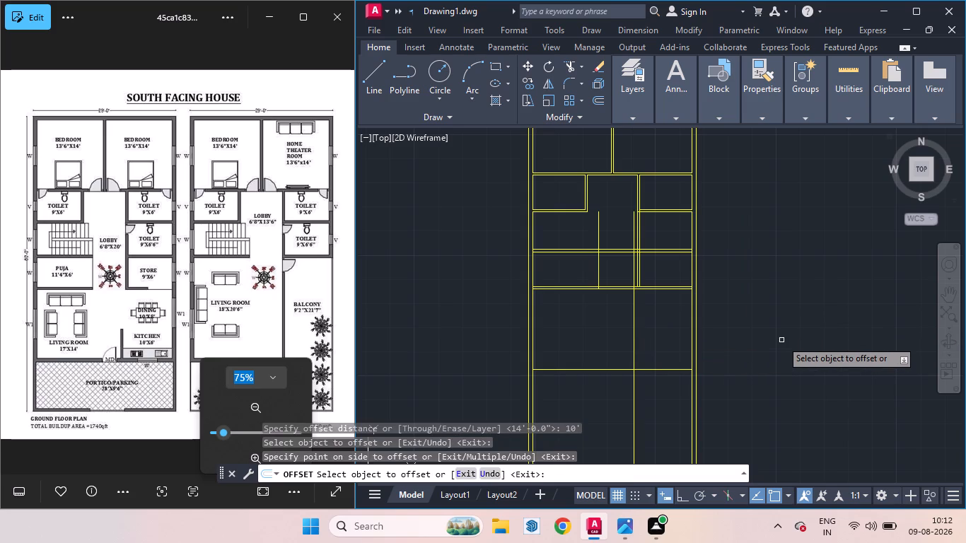
key(space)
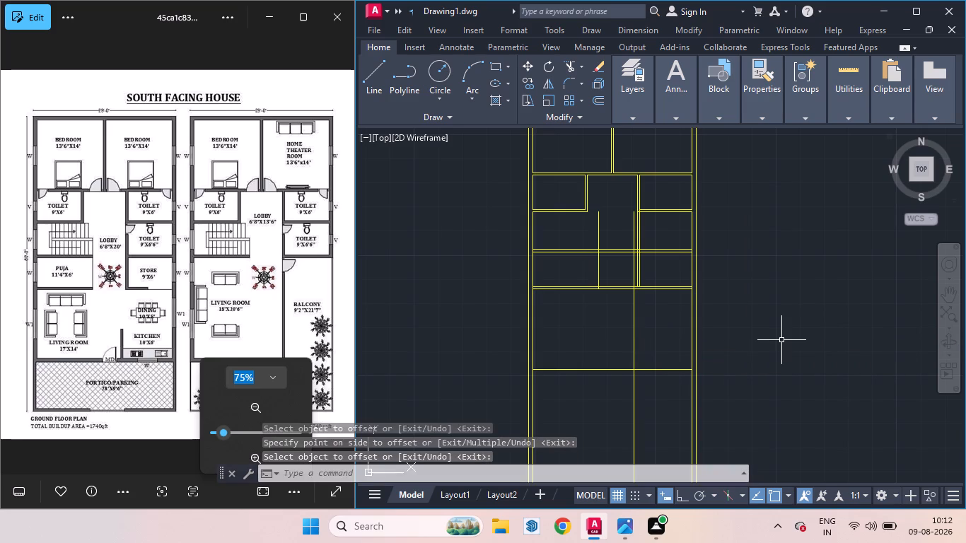
Offset the kitchen's new vertical line 4.5" toward the living room to form the partition thickness.
key(space)
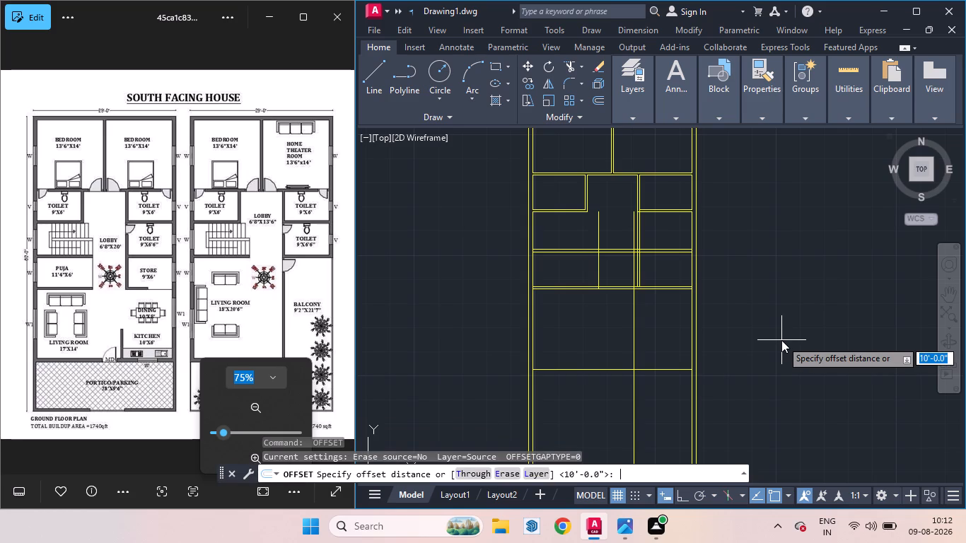
key(4)
text(.5)
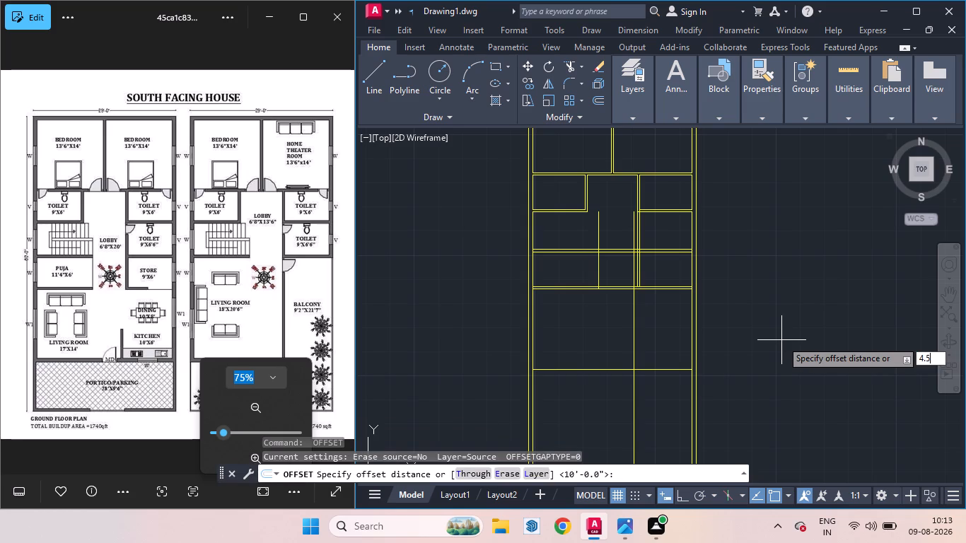
key(Return)
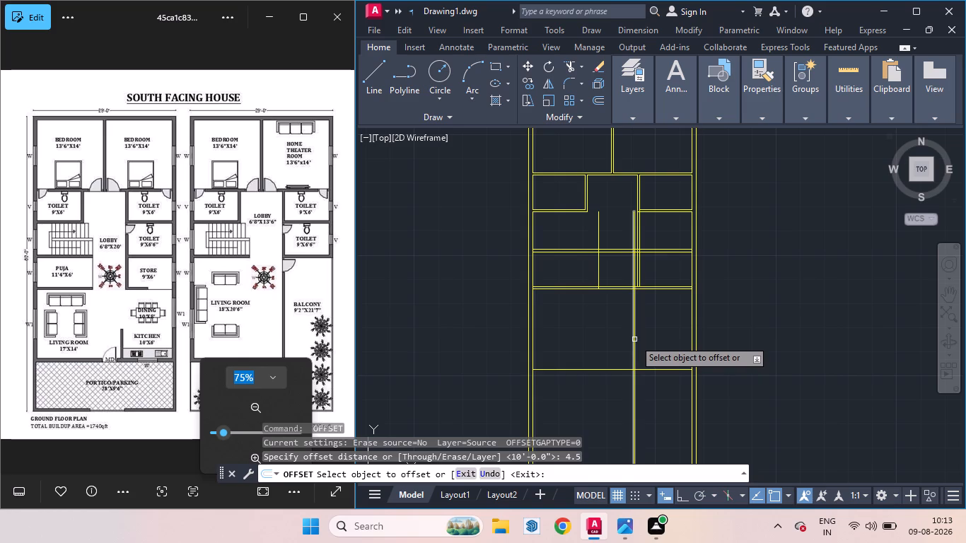
drag(634, 339, 615, 340)
click(615, 340)
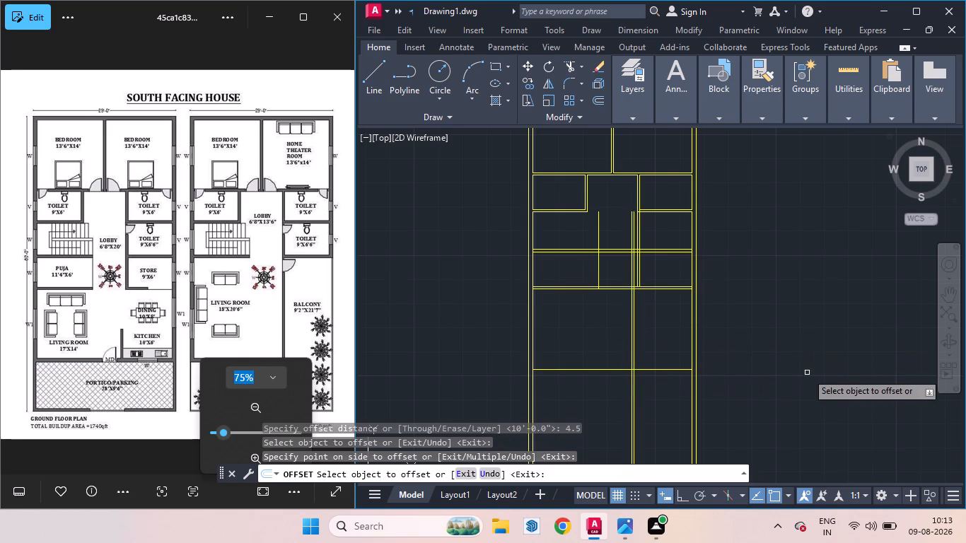
key(space)
Offset the bottom horizontal line of the living room and kitchen 9" downward to form the wall thickness.
key(space)
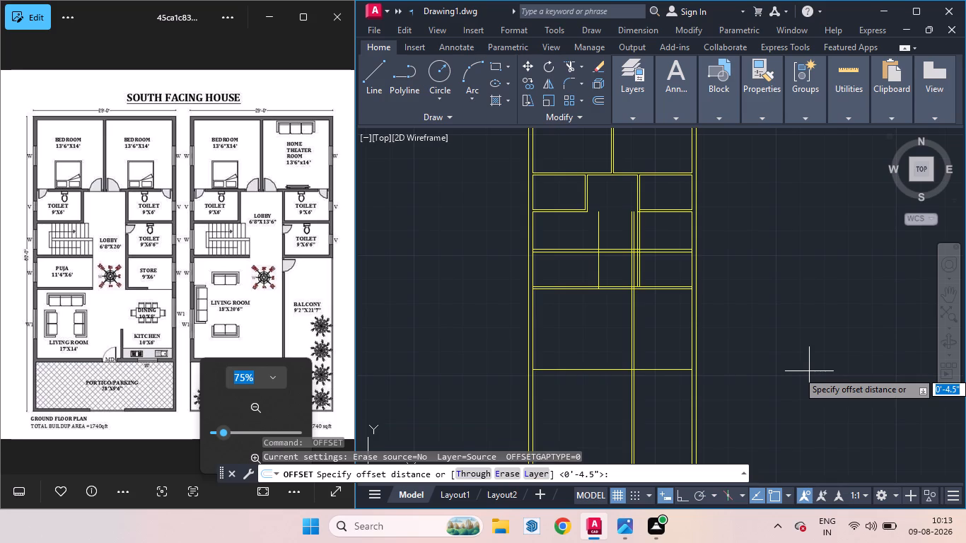
key(9)
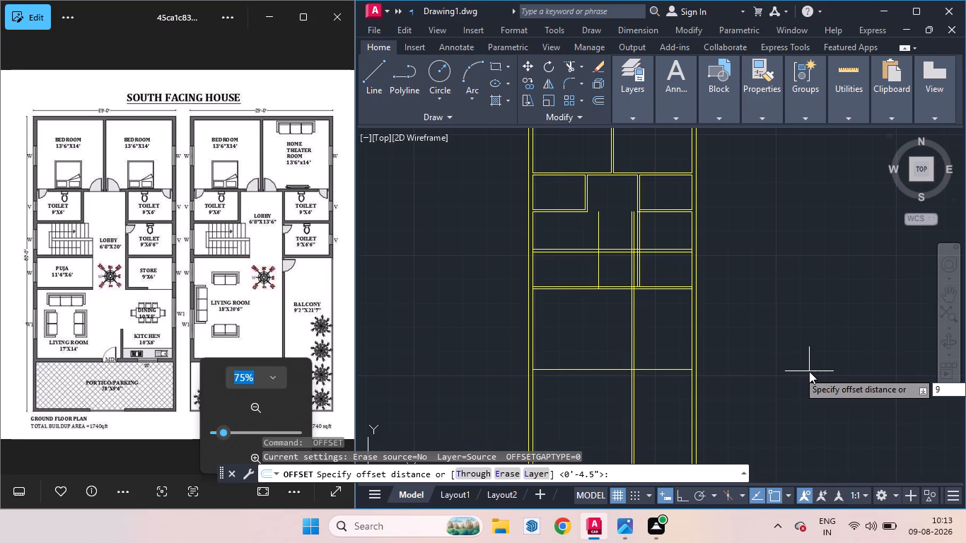
key(Return)
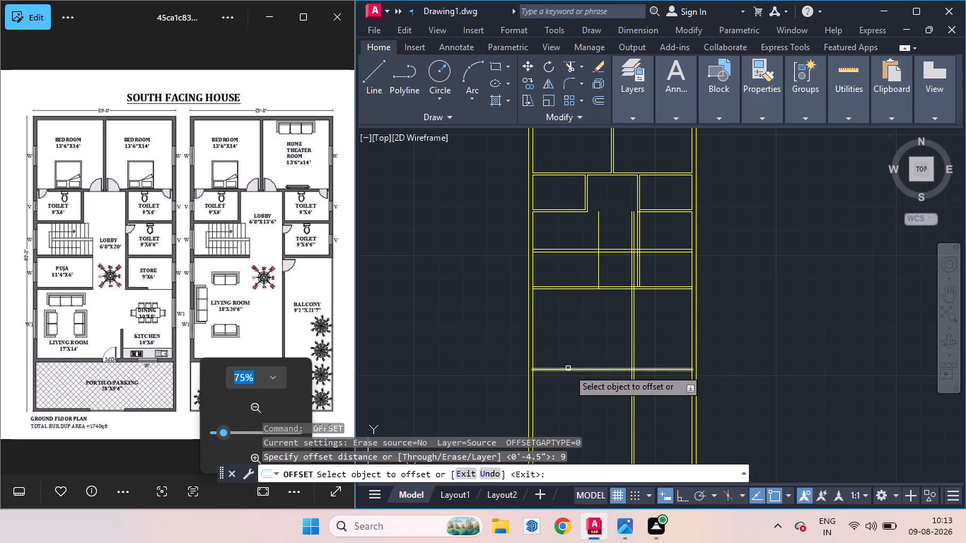
drag(568, 372, 568, 393)
click(568, 393)
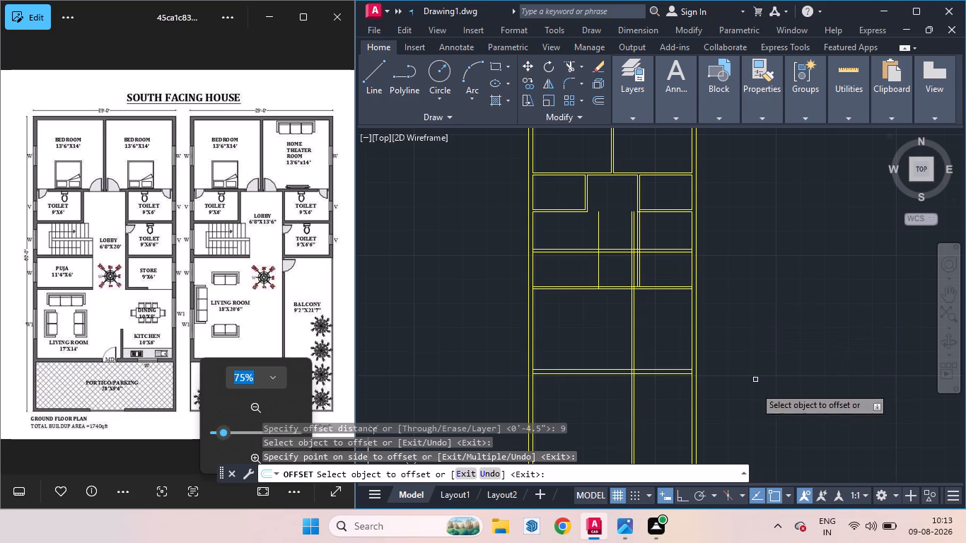
key(space)
Offset the lower line of the living room and kitchen's bottom wall 9'6" downward to mark the portico depth.
key(space)
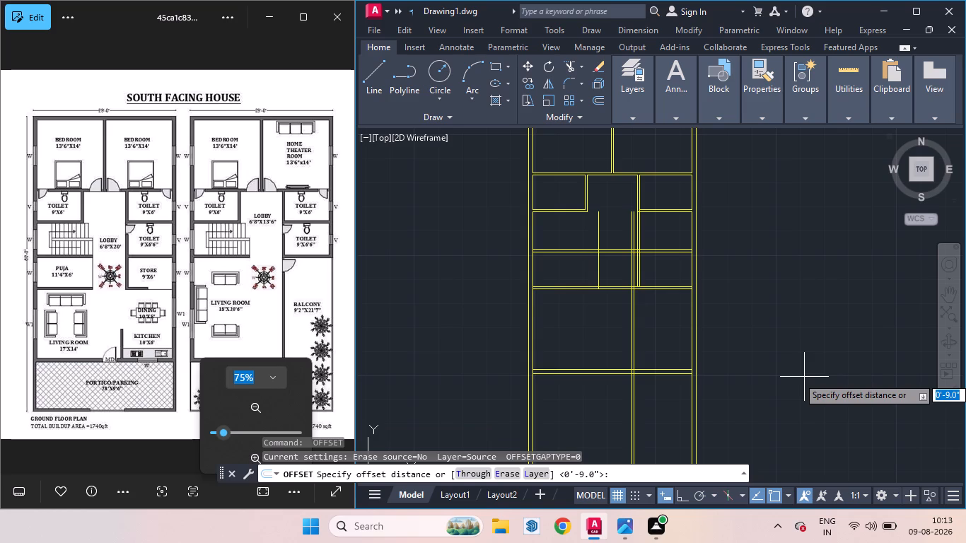
text(9')
key(6)
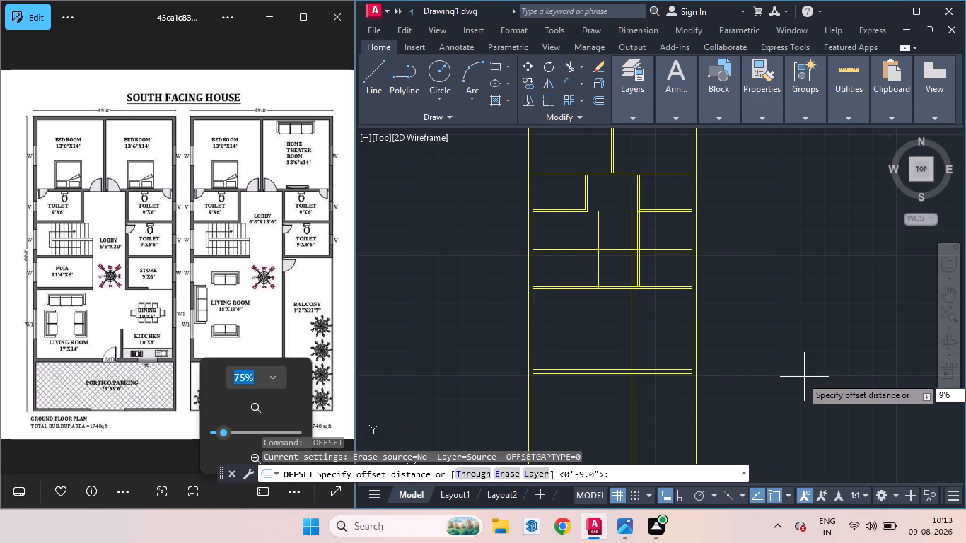
key(Return)
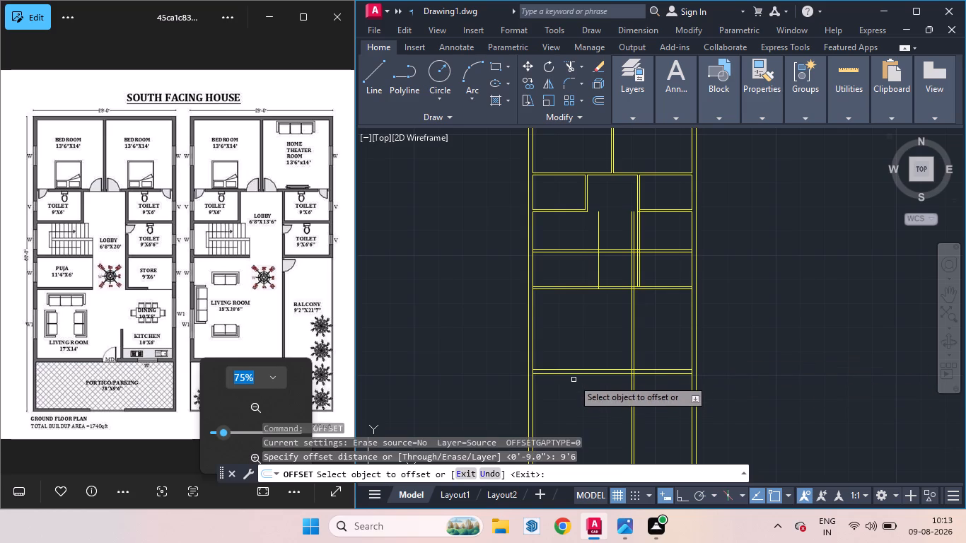
drag(567, 373, 571, 426)
click(571, 425)
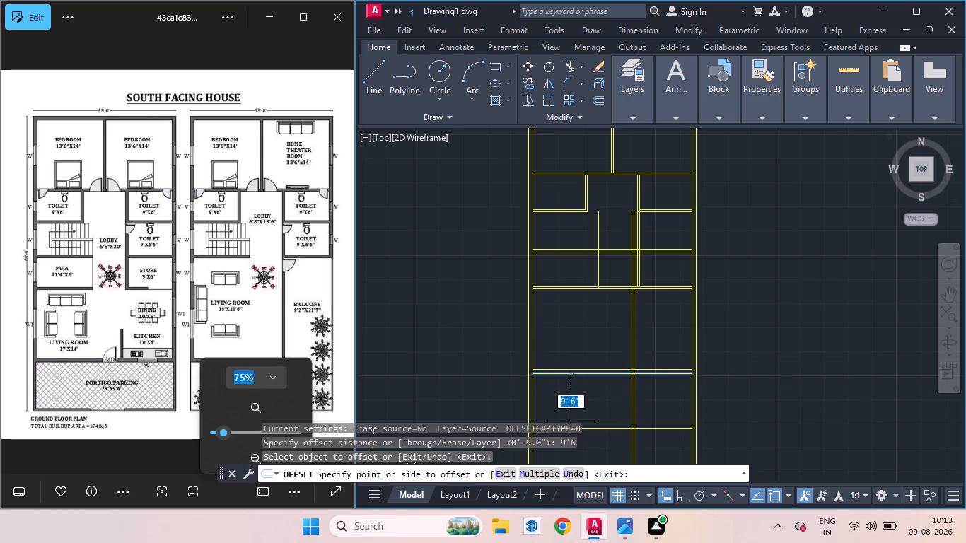
click(665, 442)
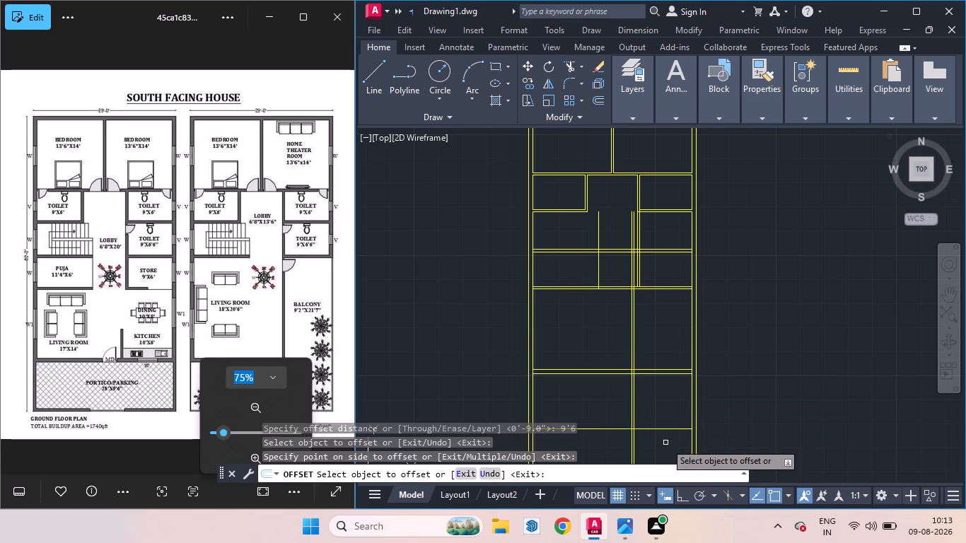
scroll(743, 363, down, 2)
scroll(753, 416, up, 2)
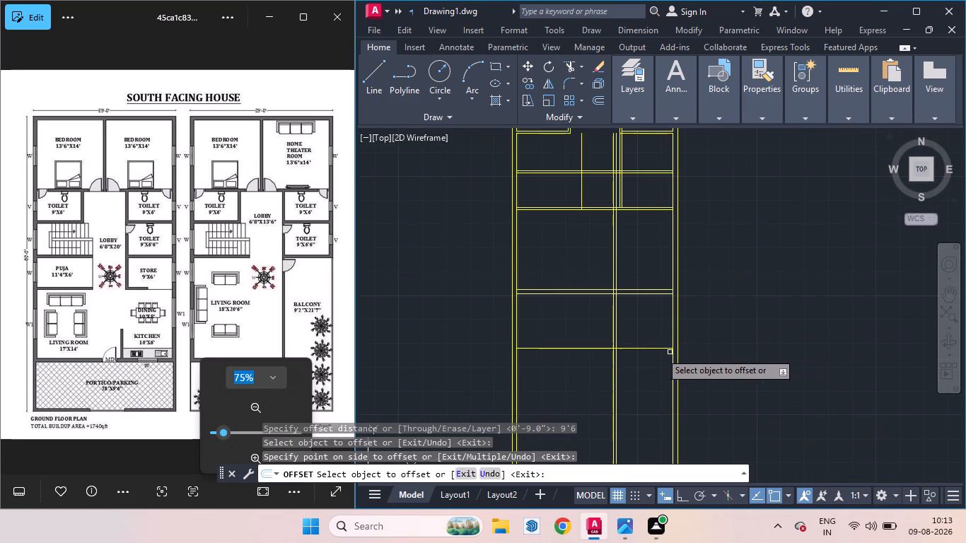
key(space)
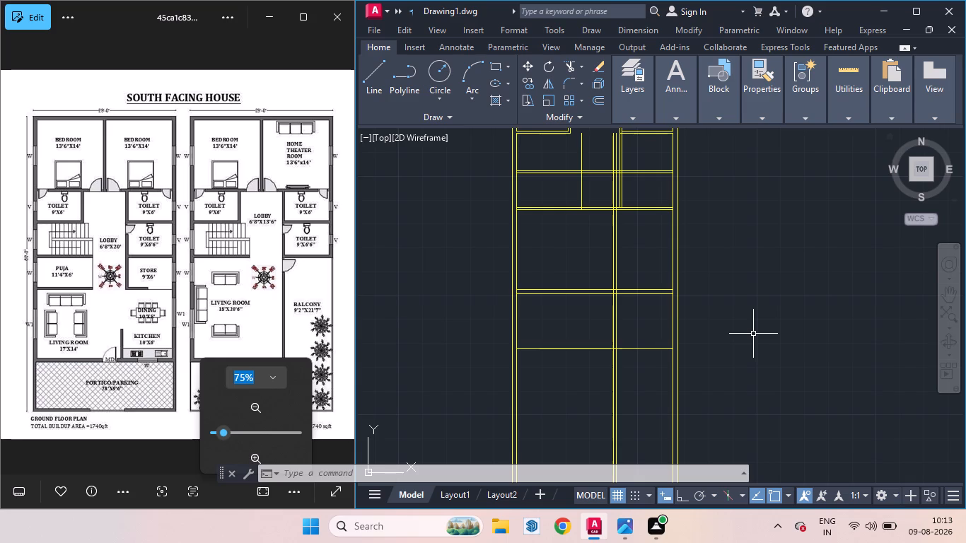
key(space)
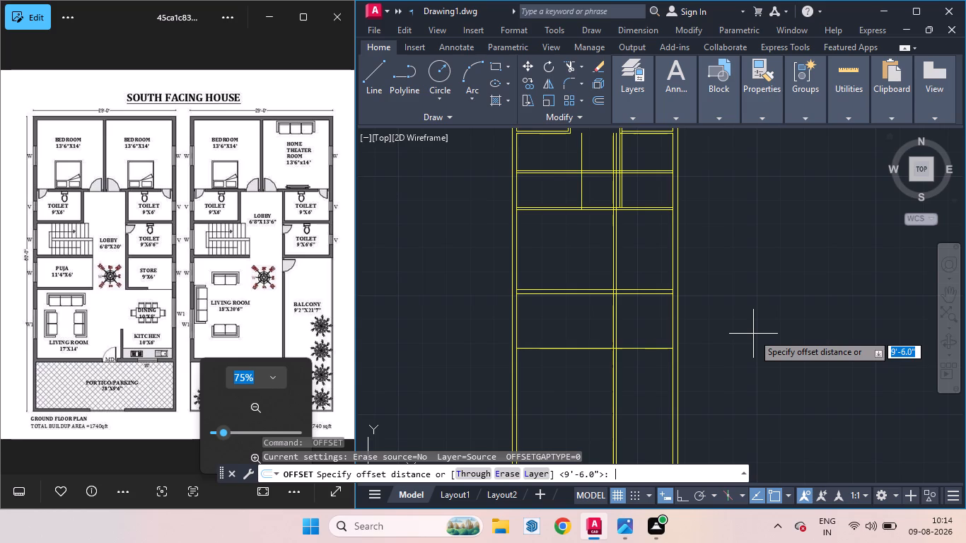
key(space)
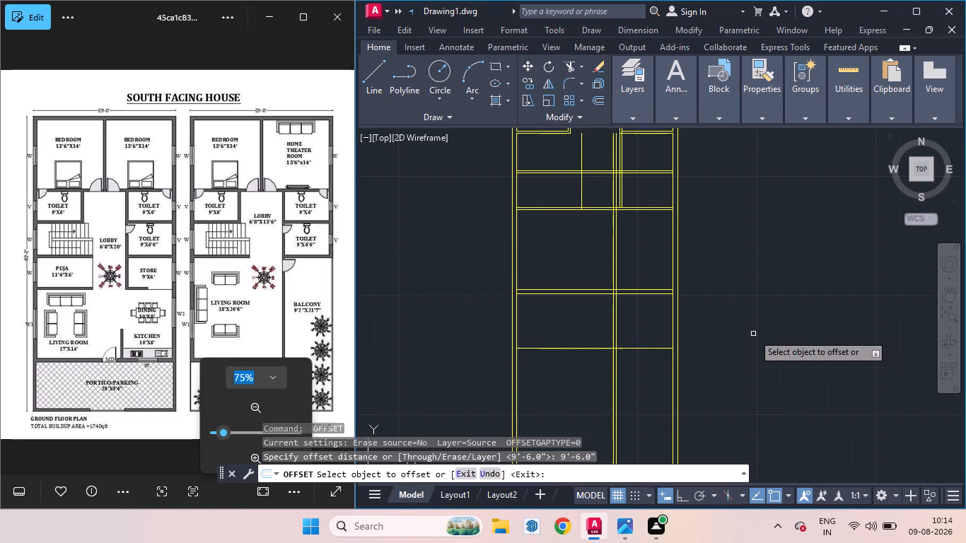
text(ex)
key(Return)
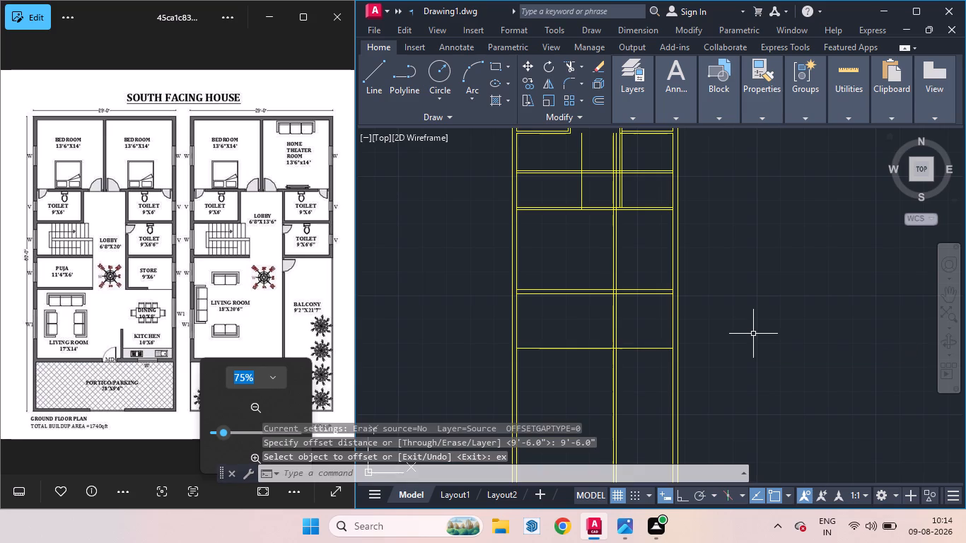
Start the Extend command for the wall lines of the ground floor plan.
text(ex)
key(Return)
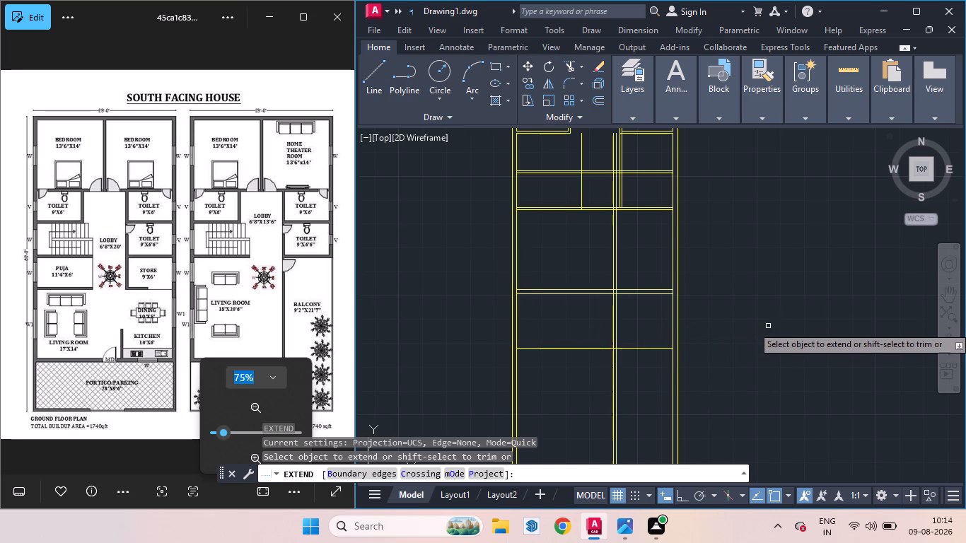
scroll(757, 379, down, 2)
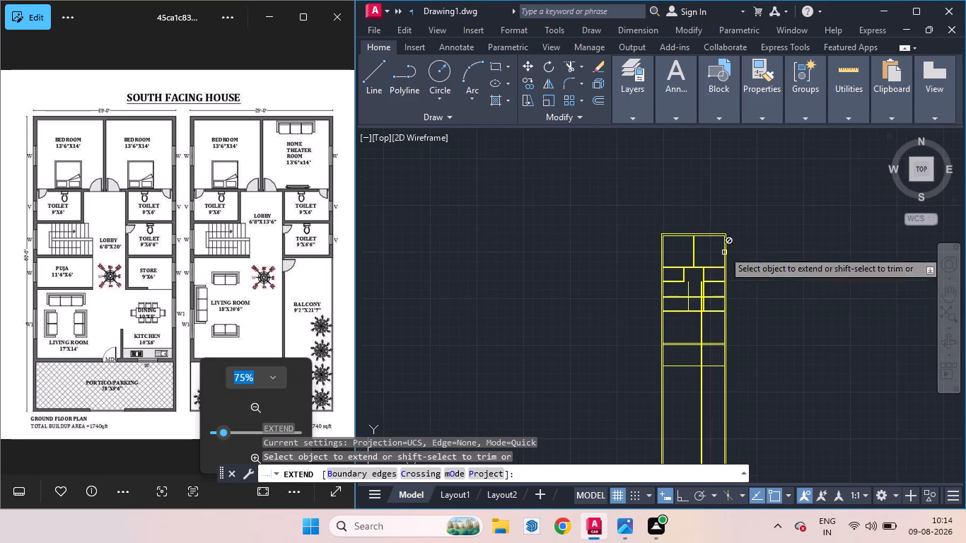
scroll(697, 259, up, 2)
scroll(697, 298, down, 3)
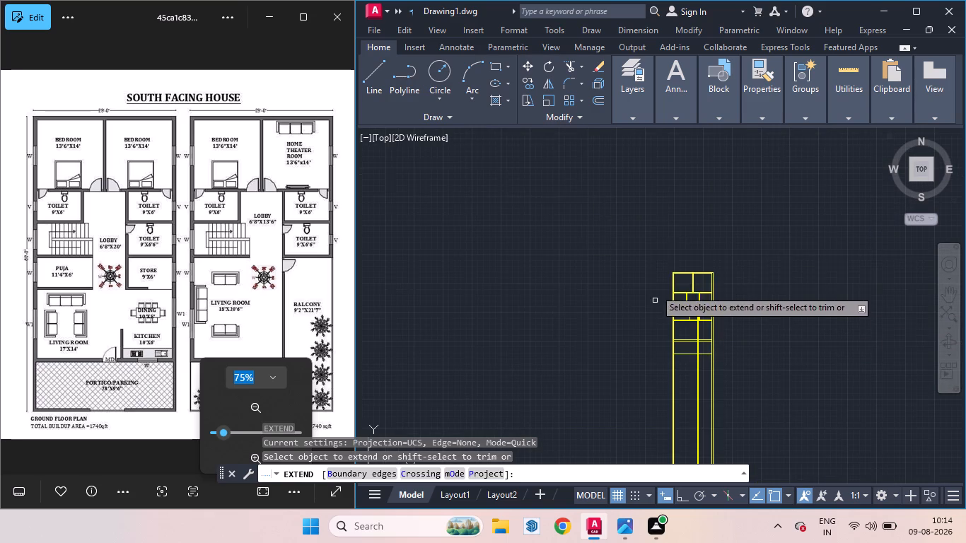
scroll(768, 404, up, 1)
scroll(673, 199, up, 1)
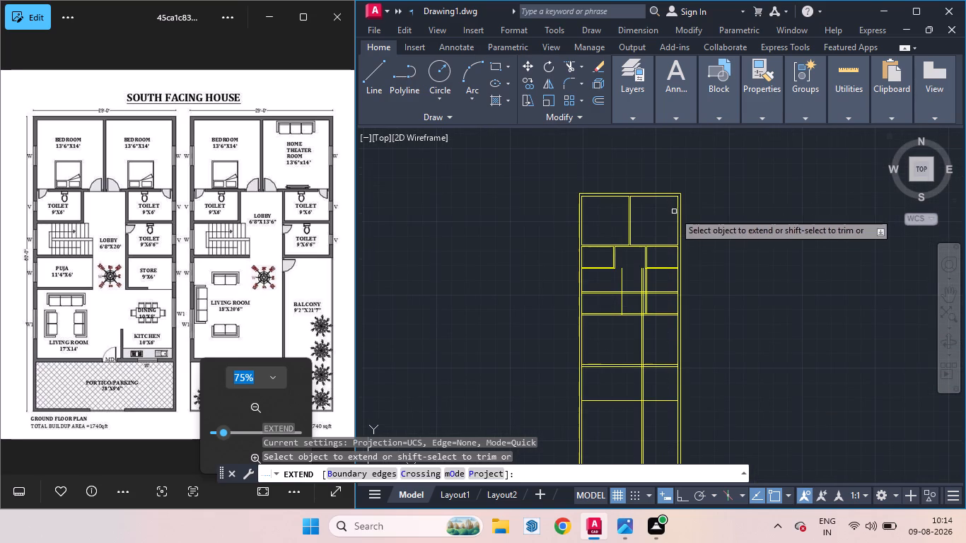
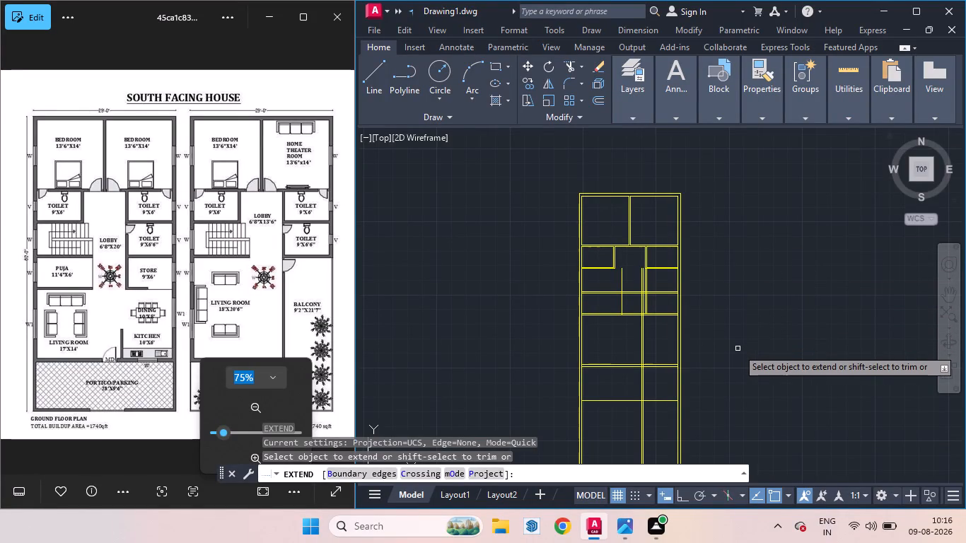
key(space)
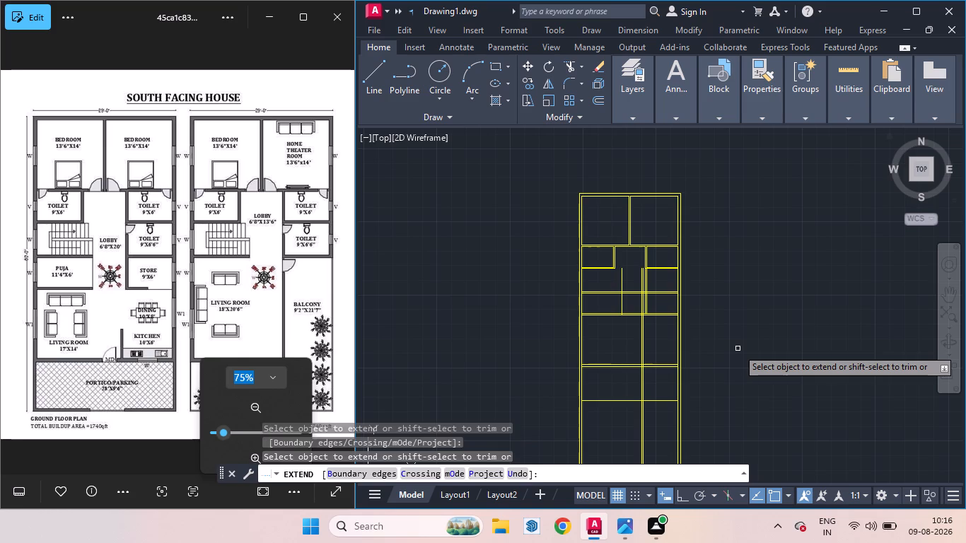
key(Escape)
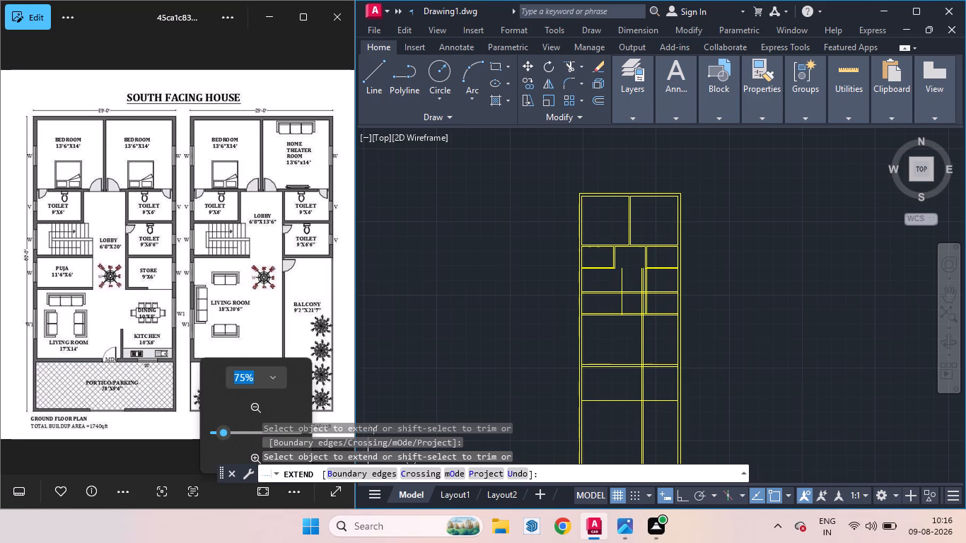
Offset the upper line of the living room and kitchen's bottom wall 6' upward to mark the kitchen partition's length.
key(o)
key(Return)
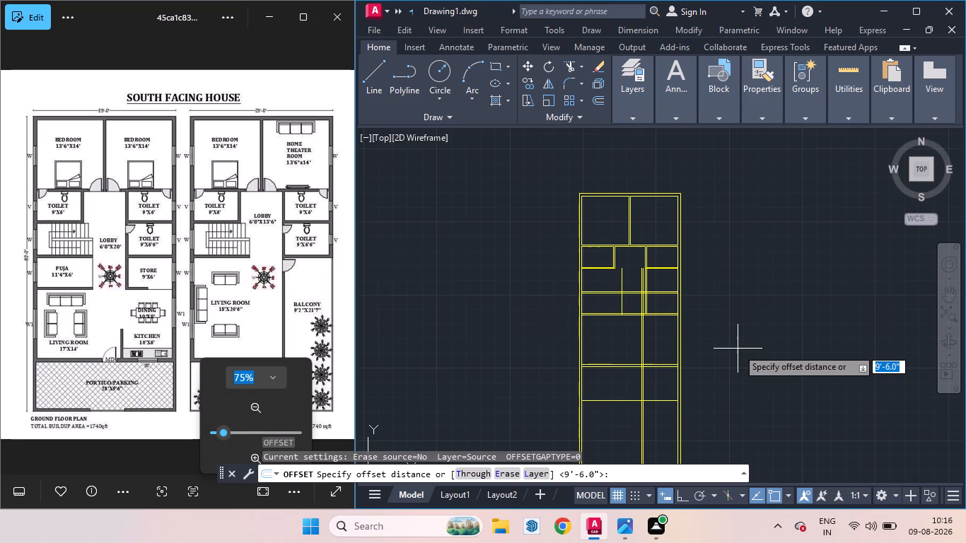
text(6')
key(Return)
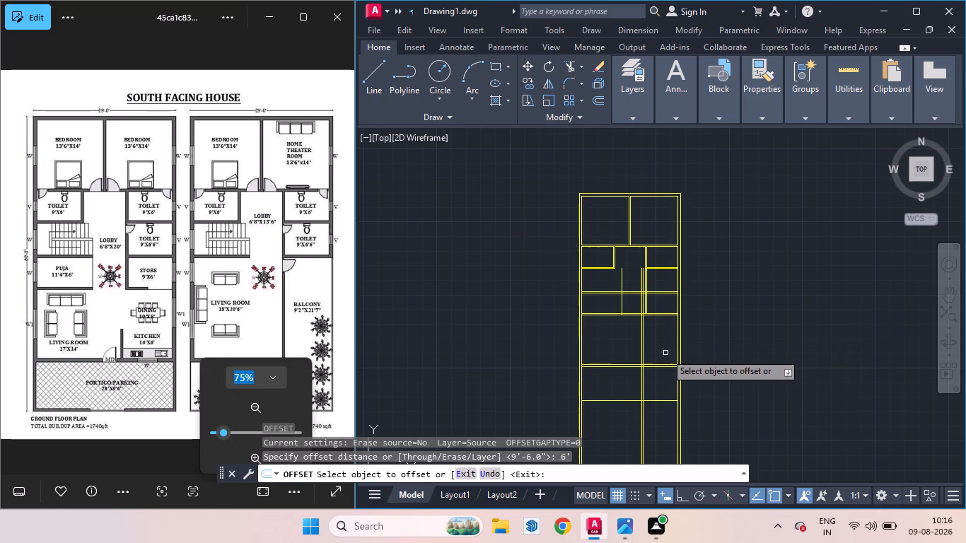
scroll(648, 368, up, 2)
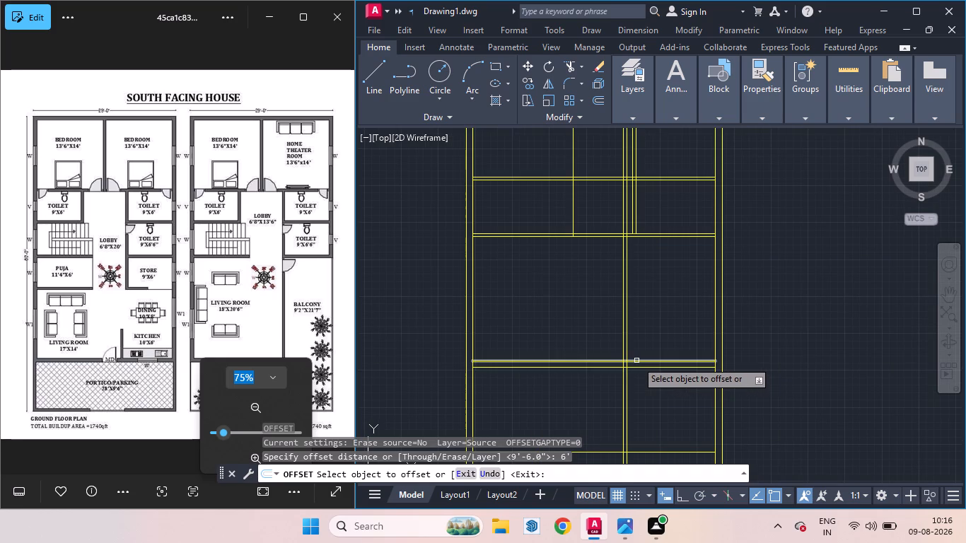
click(636, 361)
click(636, 315)
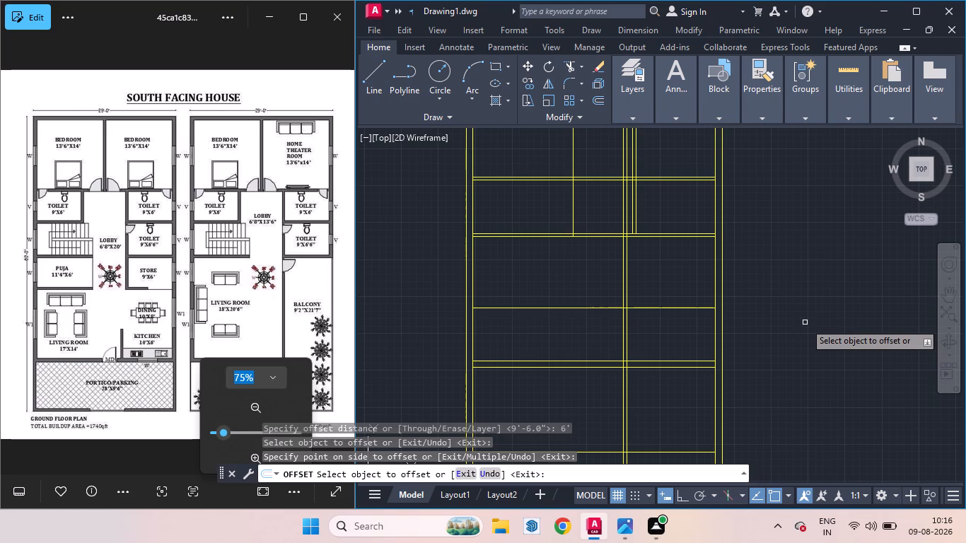
key(space)
Trim the kitchen partition lines above the 6' offset line, and that line on both sides, leaving a short capped partition.
text(tr)
key(Return)
key(Return)
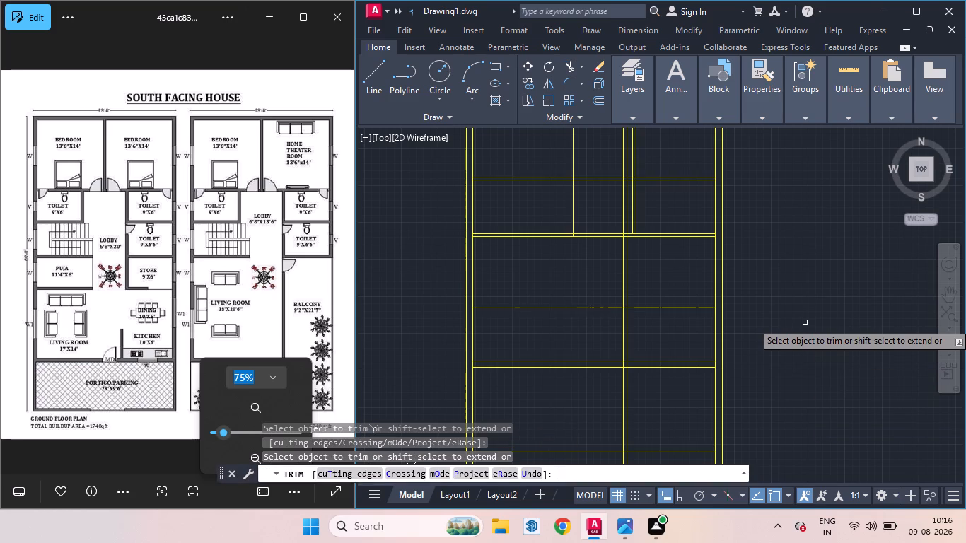
click(628, 202)
click(622, 202)
click(627, 156)
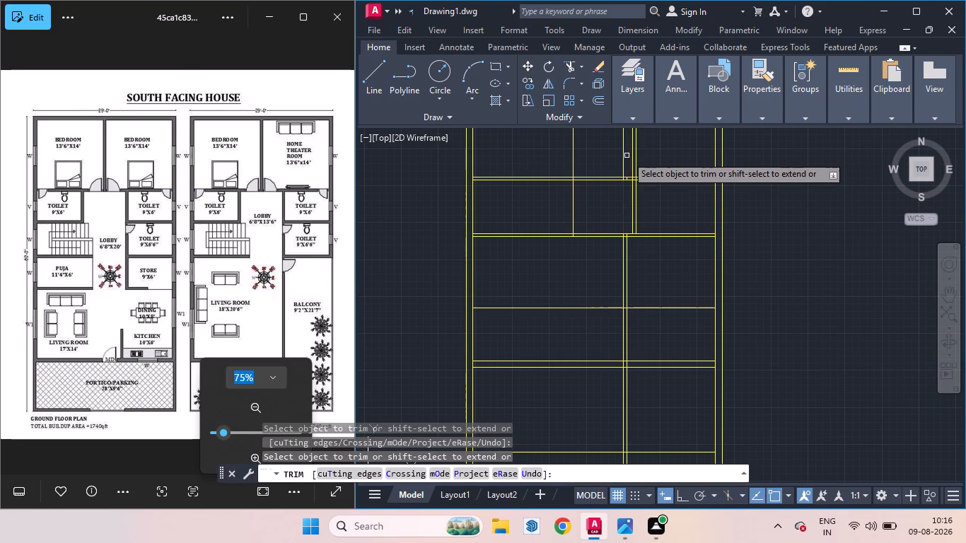
click(622, 154)
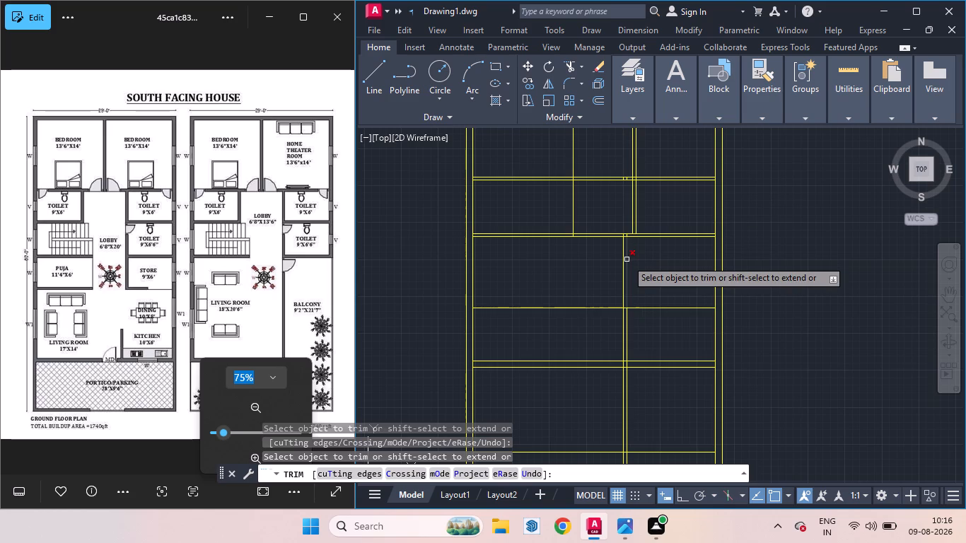
click(627, 259)
click(620, 259)
click(624, 262)
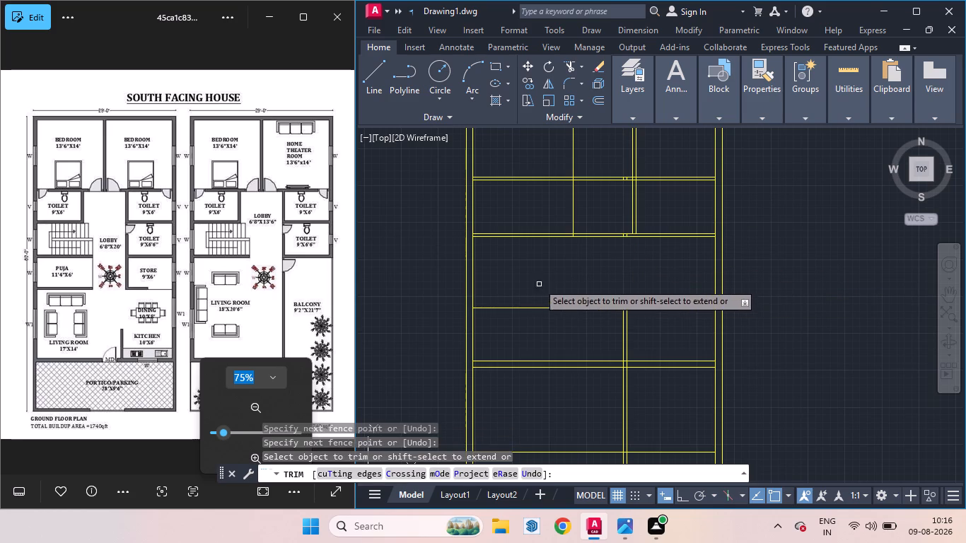
drag(538, 283, 537, 354)
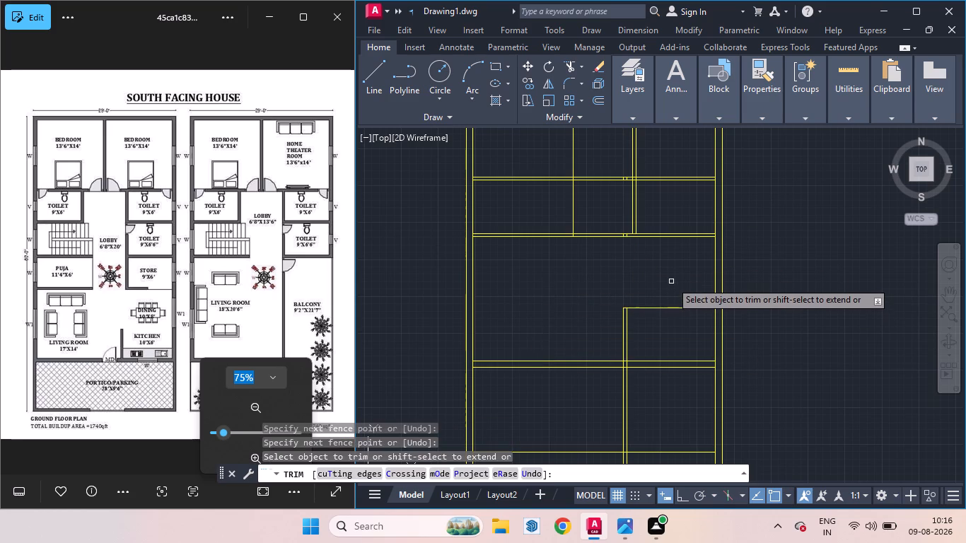
drag(666, 284, 666, 324)
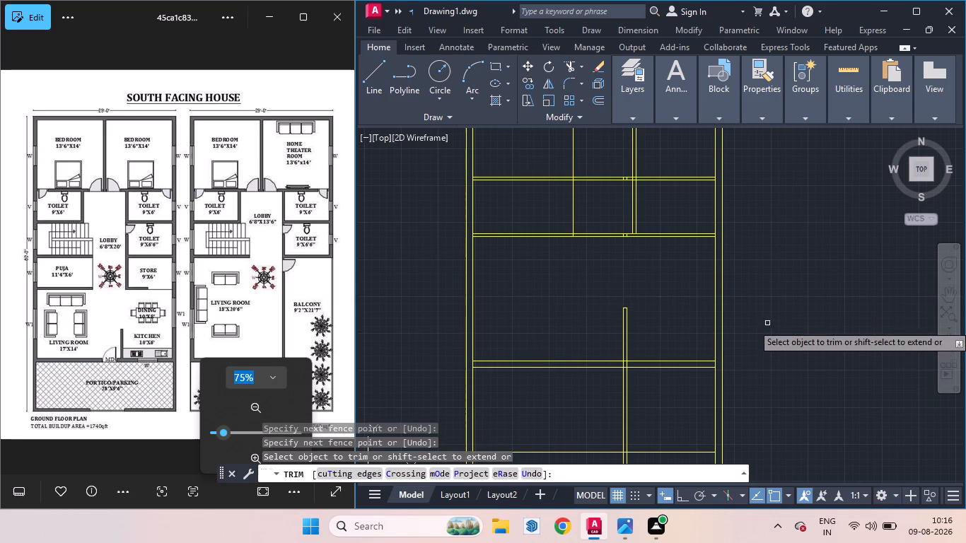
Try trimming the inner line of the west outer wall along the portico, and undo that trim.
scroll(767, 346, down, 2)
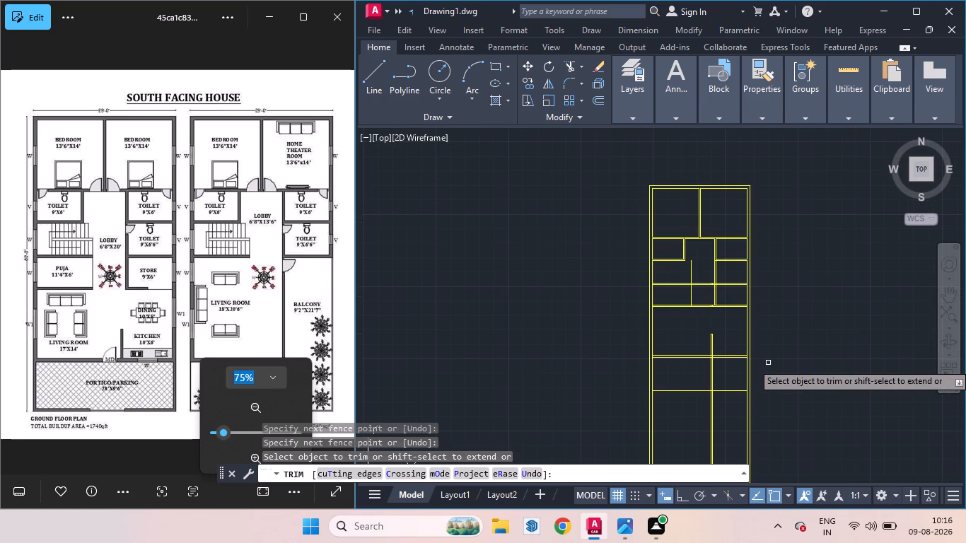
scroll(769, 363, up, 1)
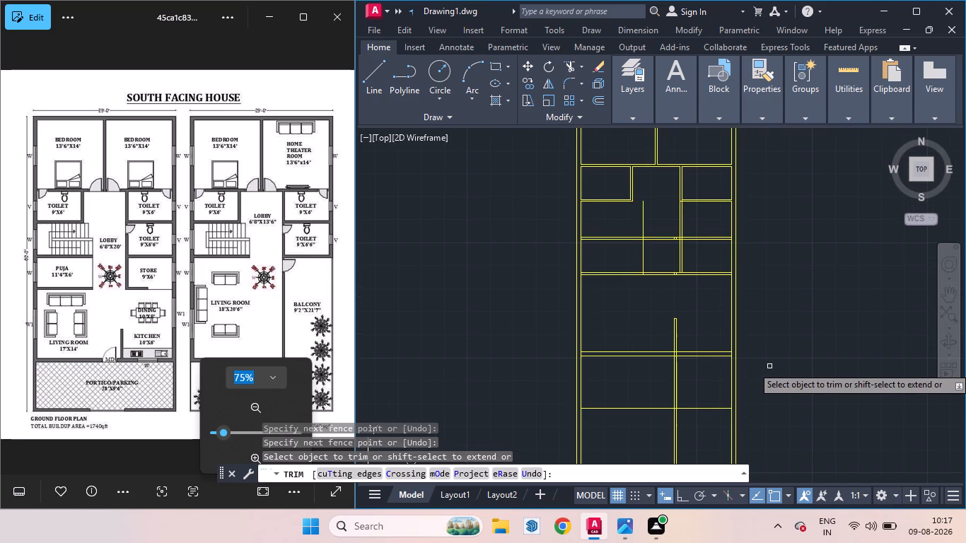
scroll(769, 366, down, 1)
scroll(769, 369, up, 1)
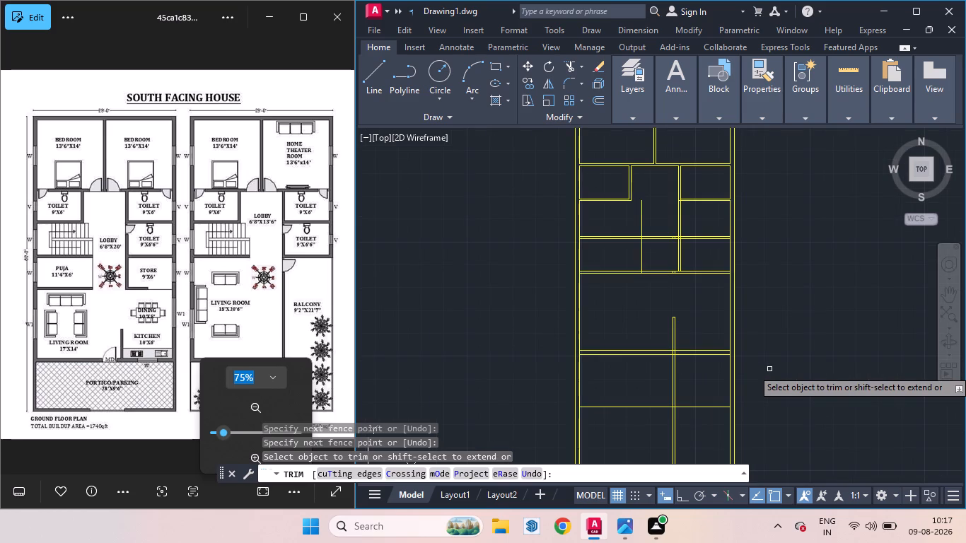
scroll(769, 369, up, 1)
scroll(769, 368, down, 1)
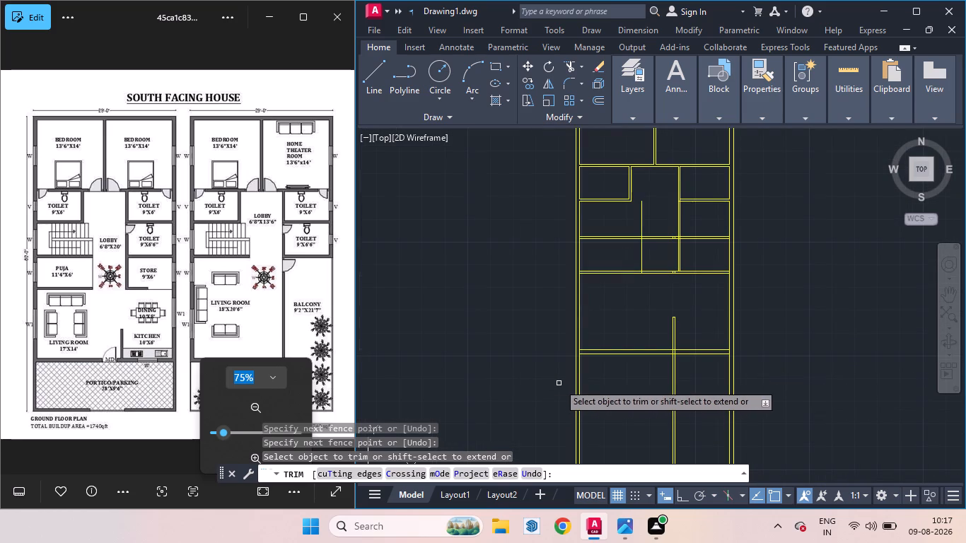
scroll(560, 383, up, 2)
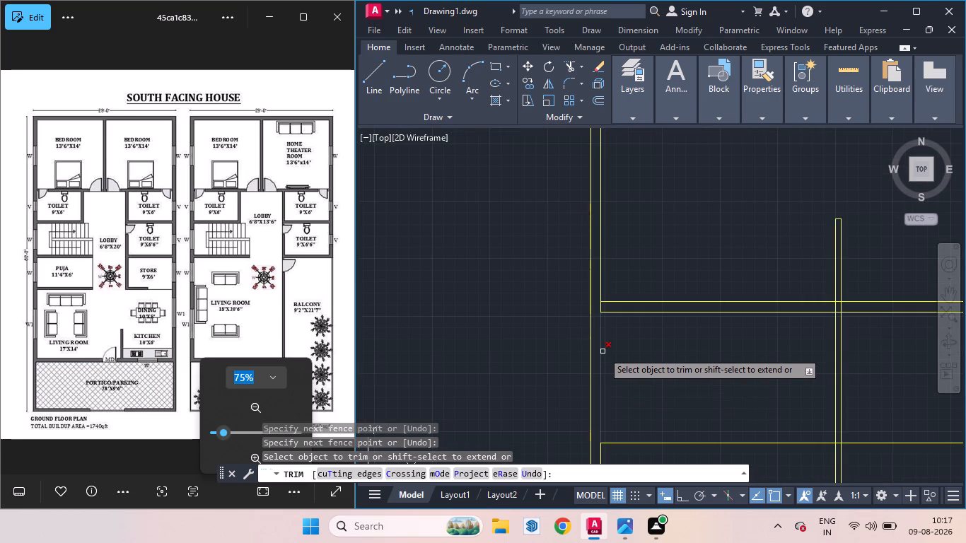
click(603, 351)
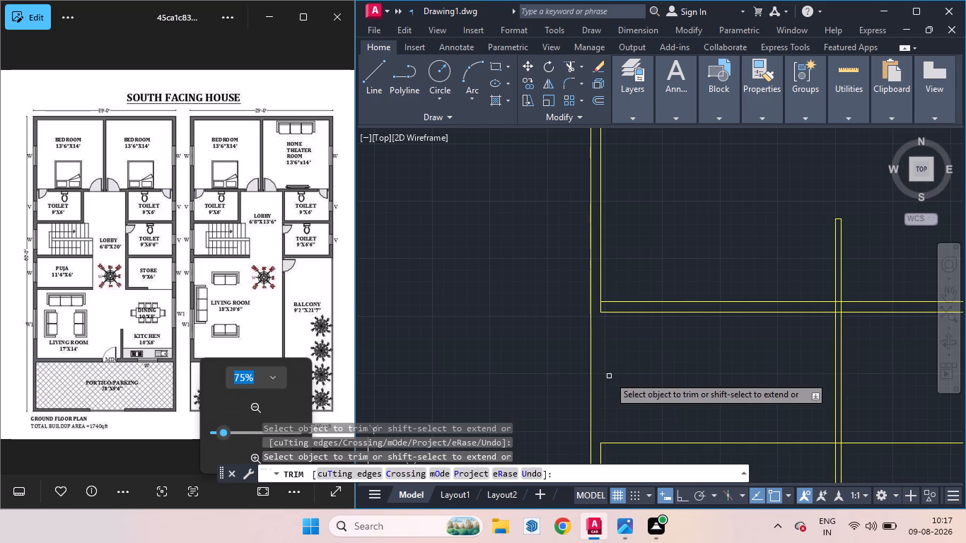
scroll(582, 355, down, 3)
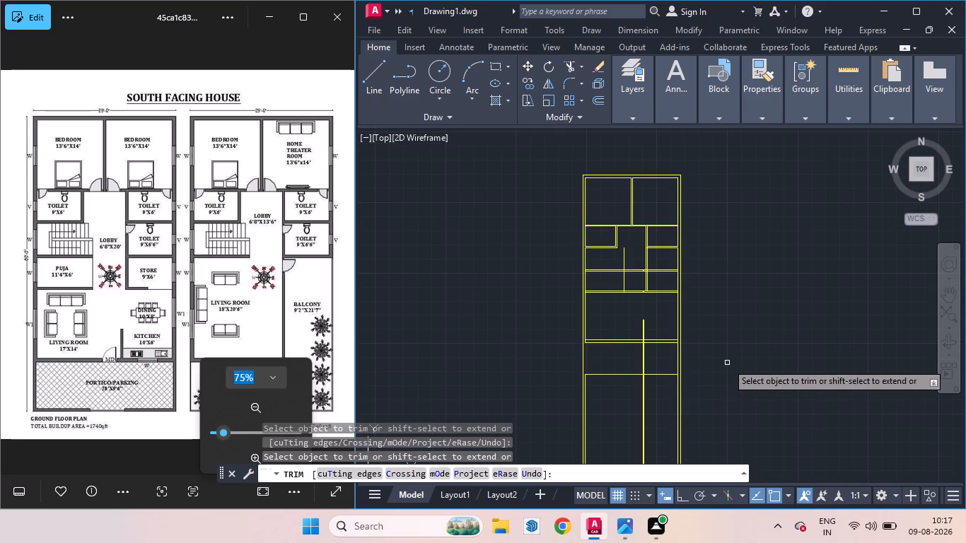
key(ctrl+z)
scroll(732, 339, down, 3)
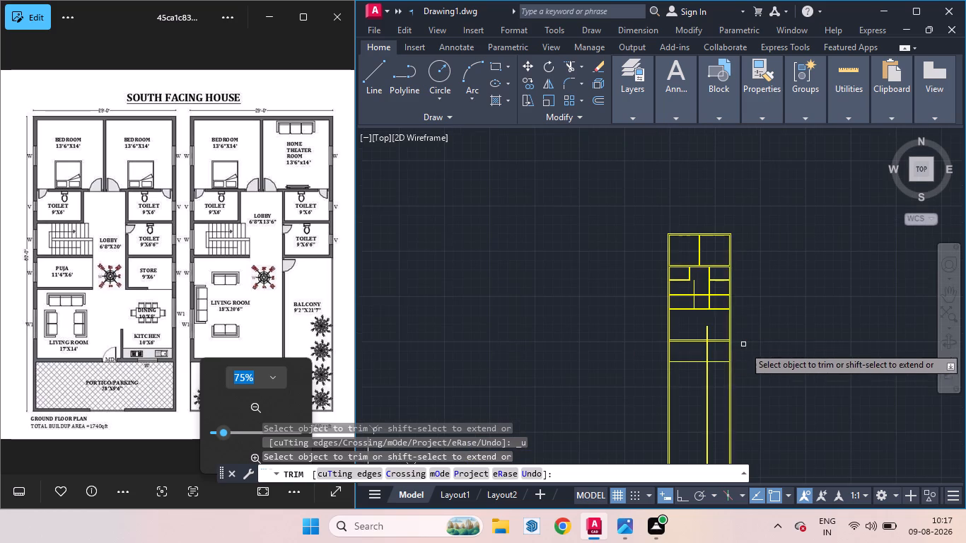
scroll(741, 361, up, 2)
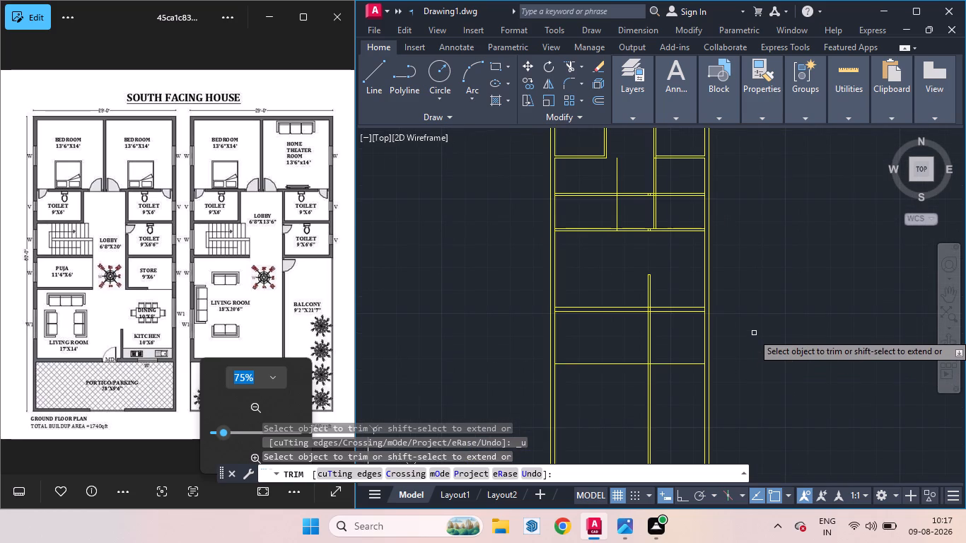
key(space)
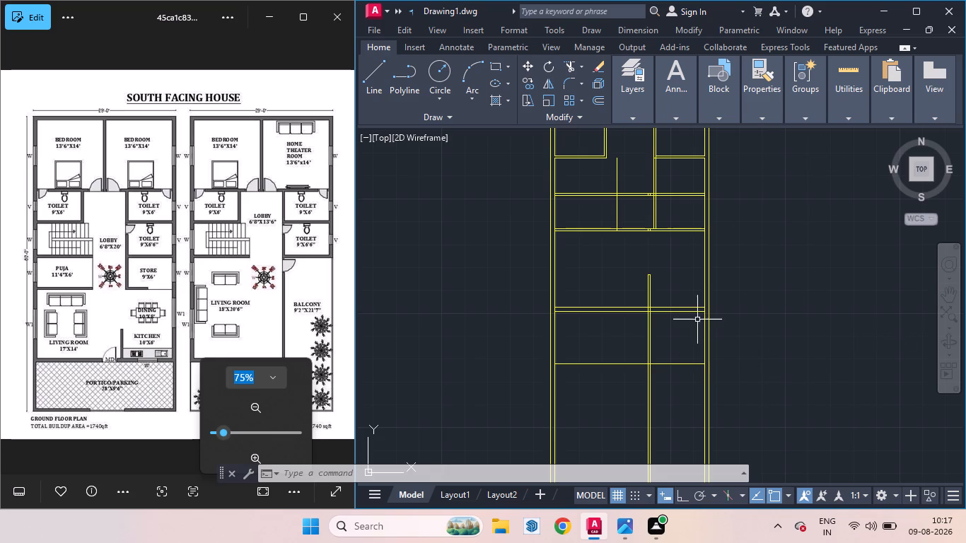
Trim the two partition lines crossing the portico between the living room's bottom wall and the portico's lower line.
scroll(721, 334, down, 1)
scroll(720, 344, up, 1)
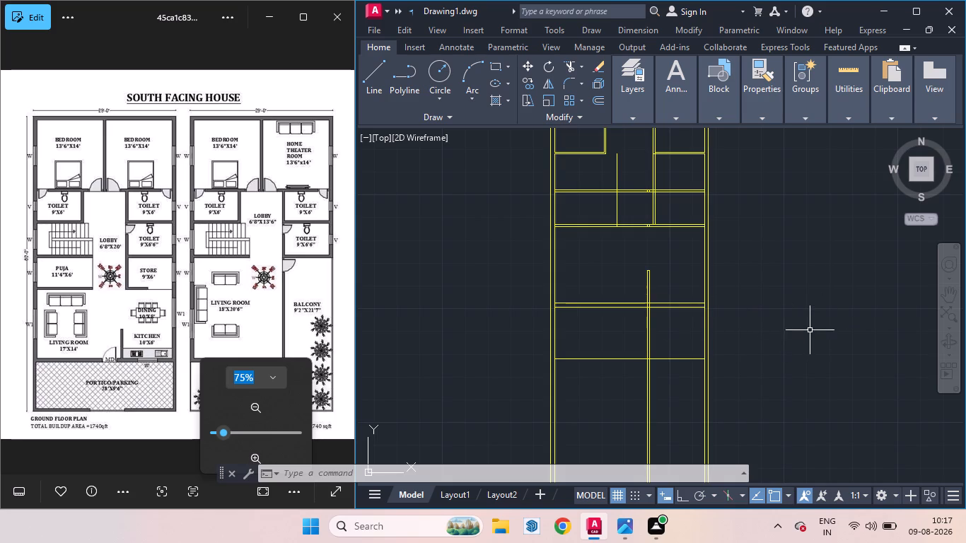
key(t)
key(r)
key(Return)
key(Return)
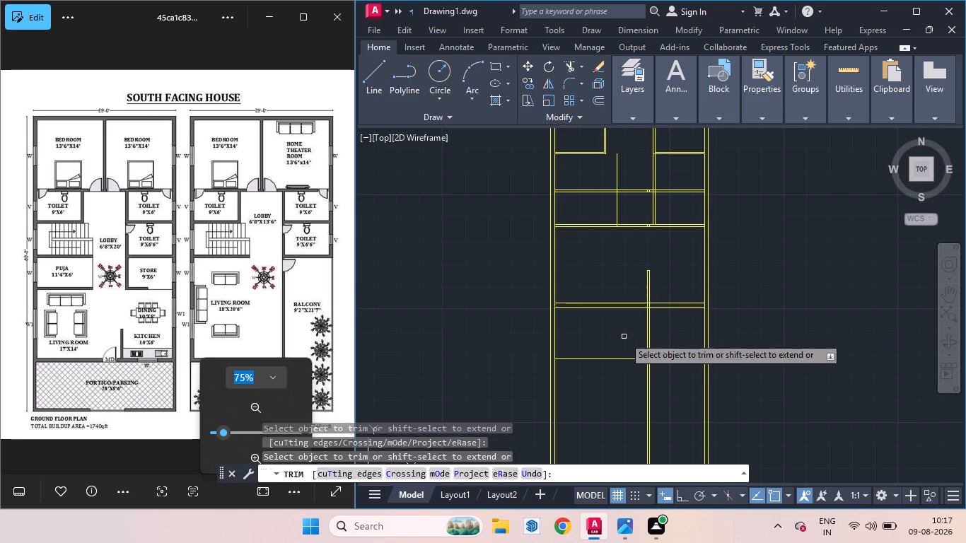
drag(661, 335, 634, 323)
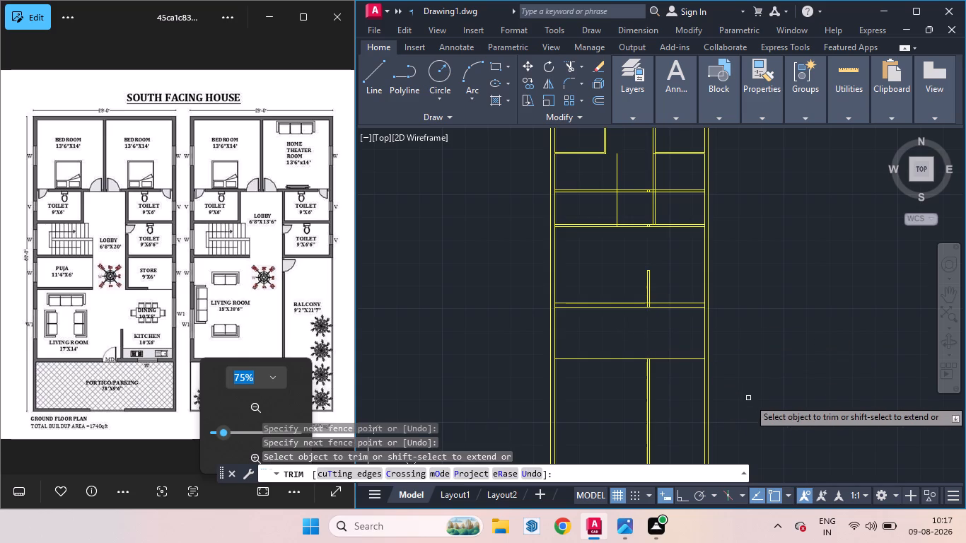
key(space)
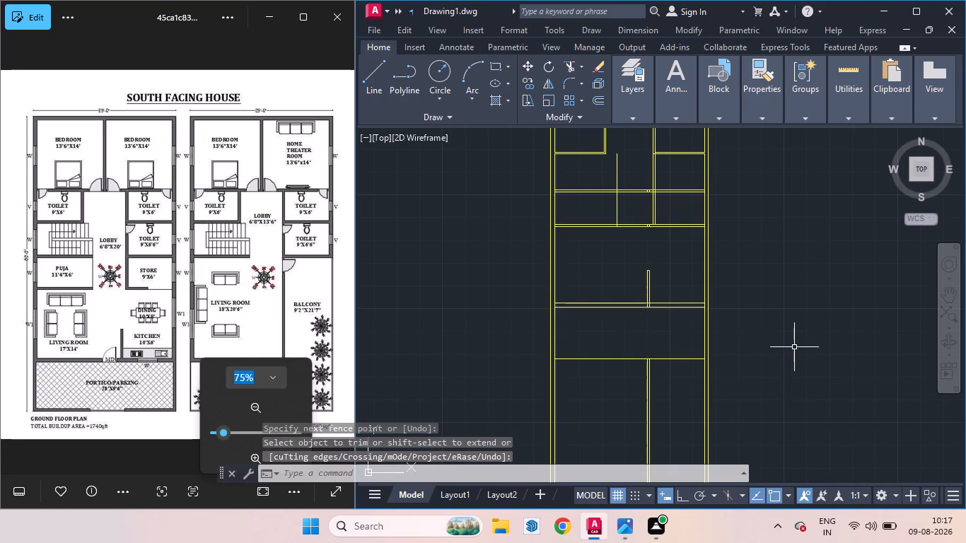
Offset the portico's lower line 4.5" downward to form the wall thickness.
key(o)
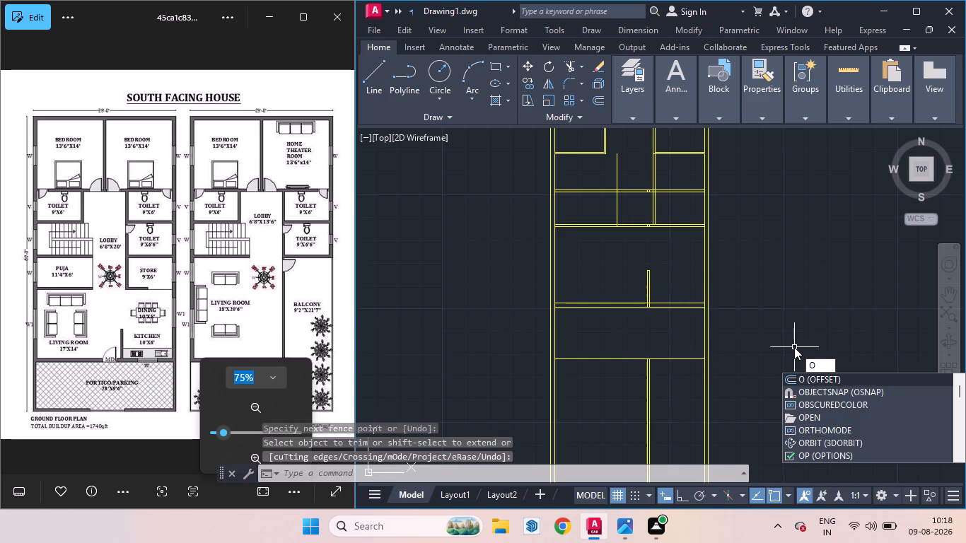
key(Return)
key(4)
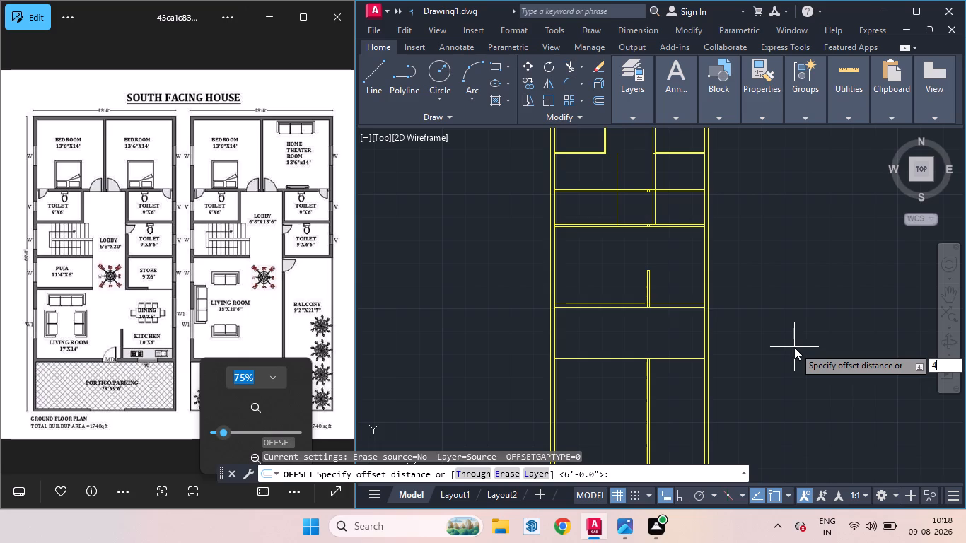
text(.5)
key(Return)
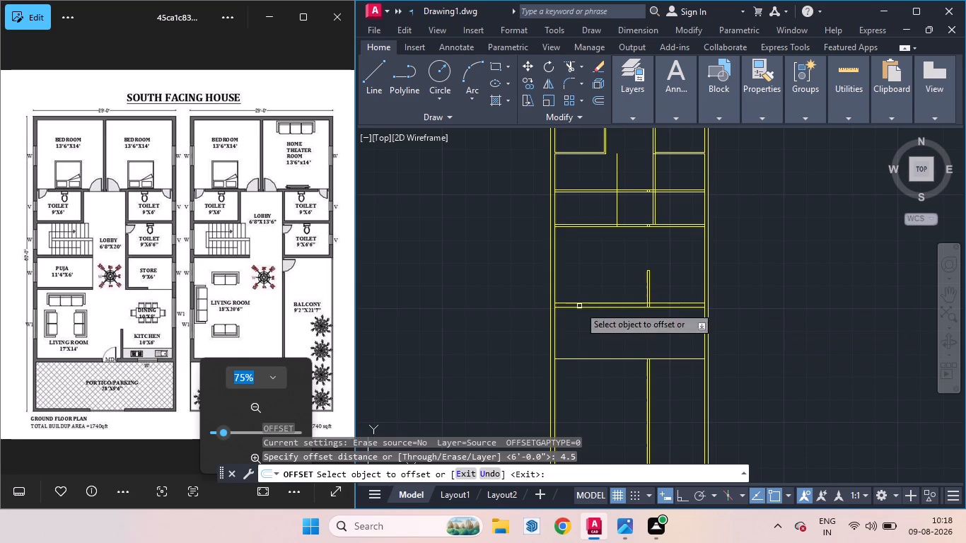
drag(586, 358, 586, 380)
click(586, 380)
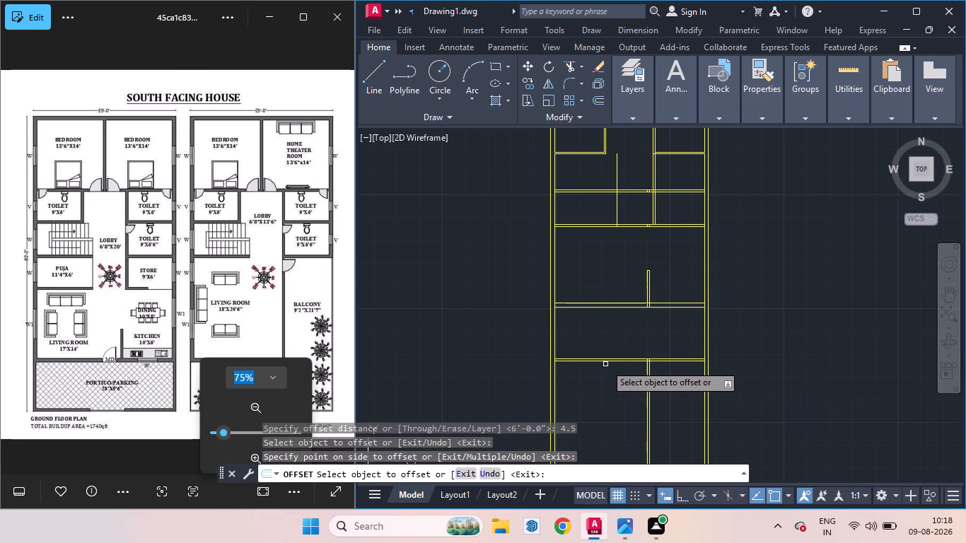
key(ctrl+z)
drag(586, 359, 586, 368)
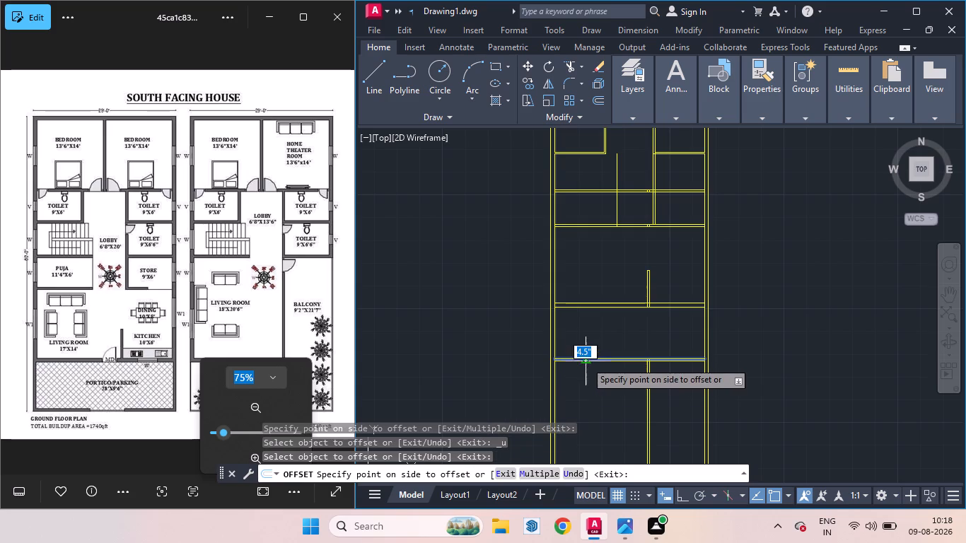
drag(586, 368, 586, 387)
click(586, 387)
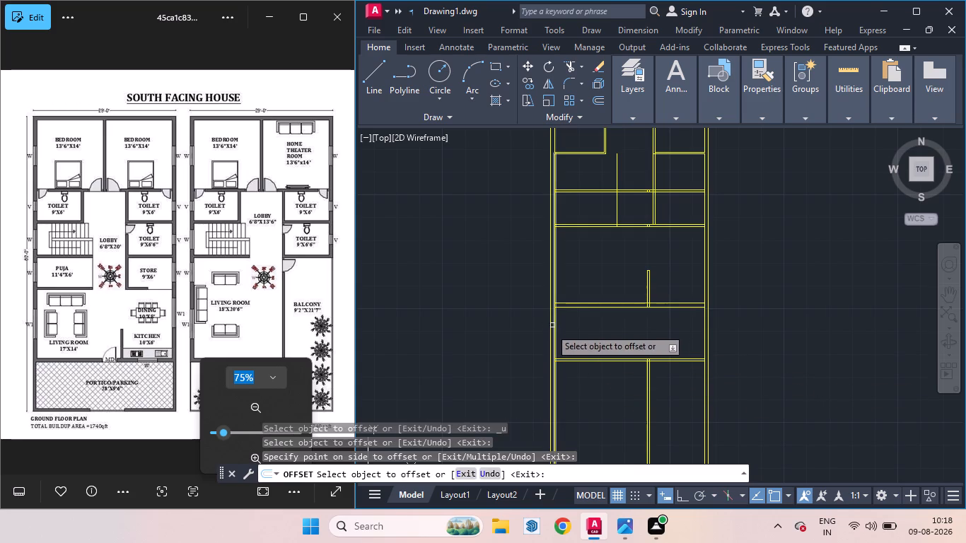
key(space)
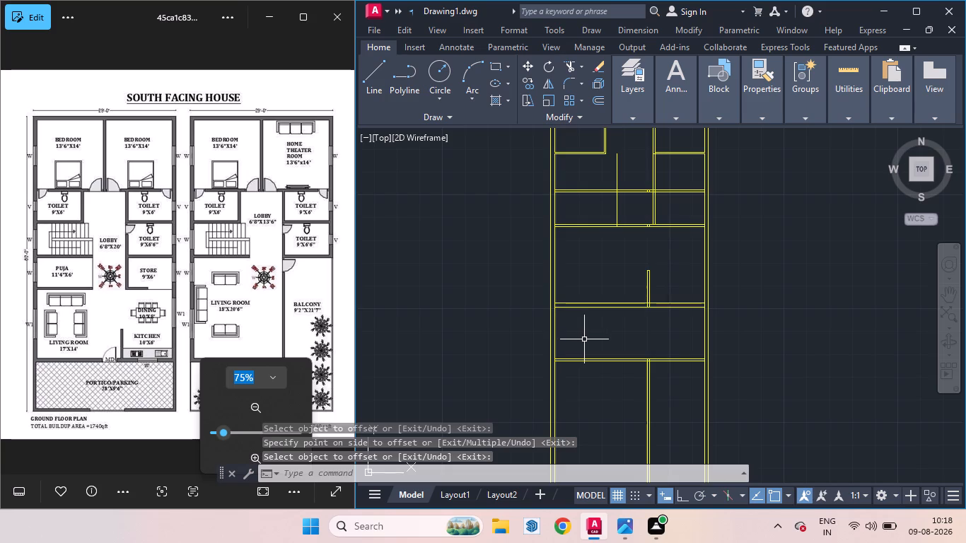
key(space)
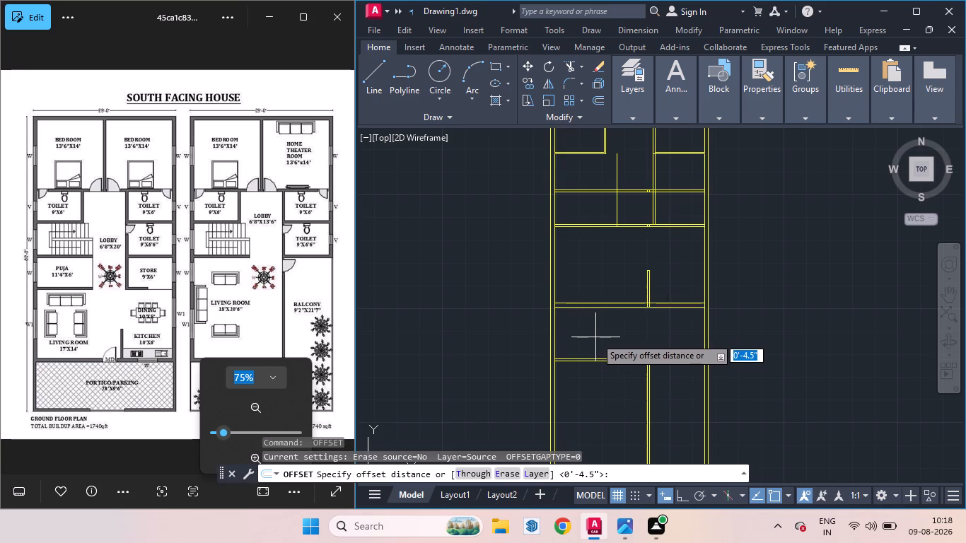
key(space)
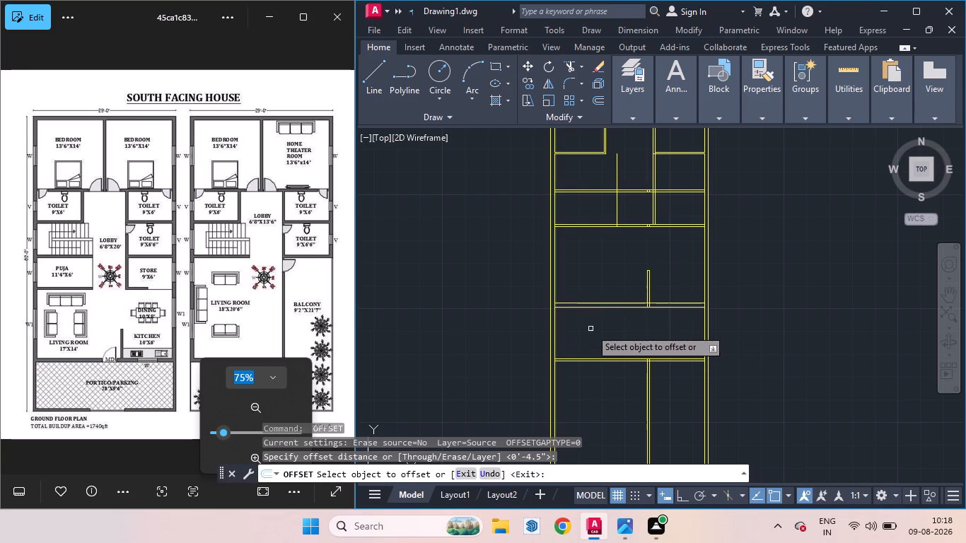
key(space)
Extend the lower line of the living room's bottom wall west to the outer line of the west wall.
scroll(557, 302, up, 4)
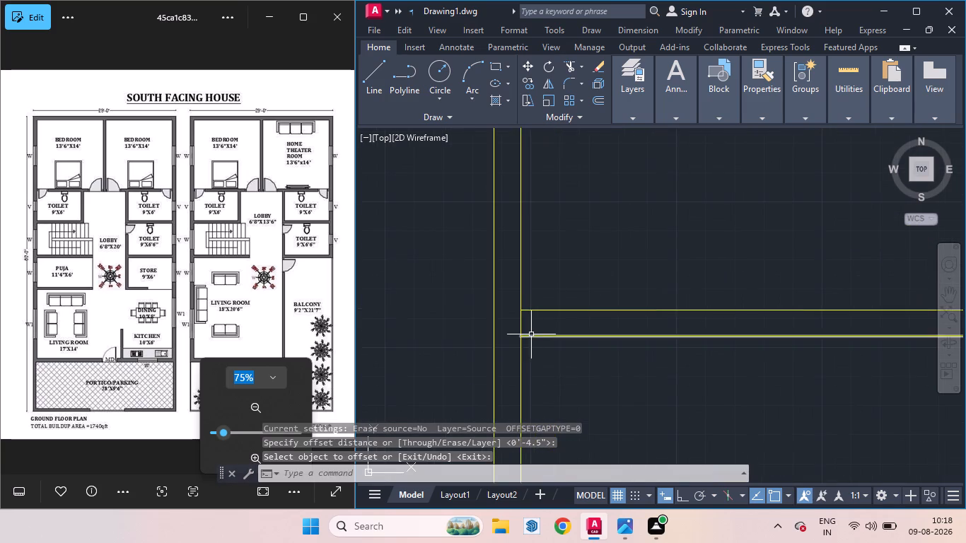
scroll(533, 334, up, 1)
scroll(535, 330, down, 3)
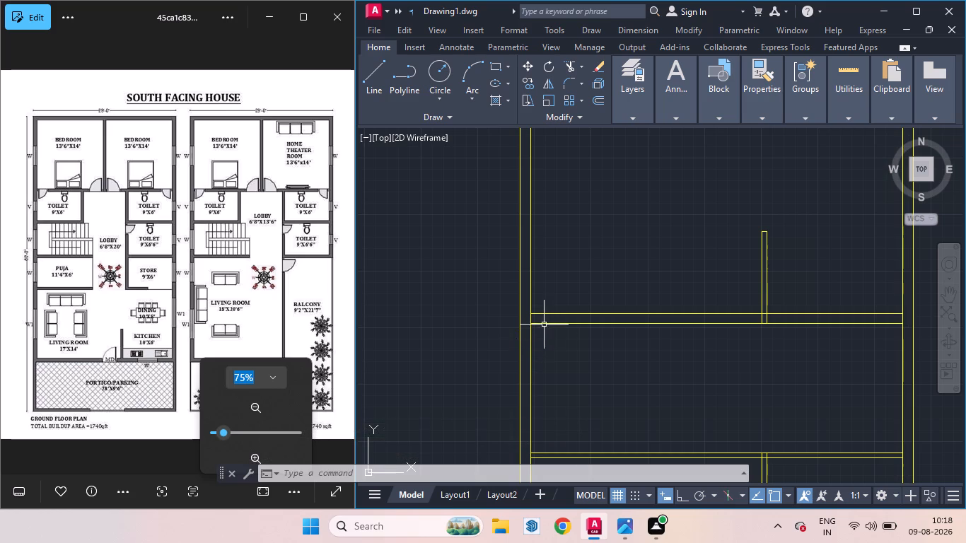
scroll(525, 378, down, 4)
scroll(484, 444, up, 2)
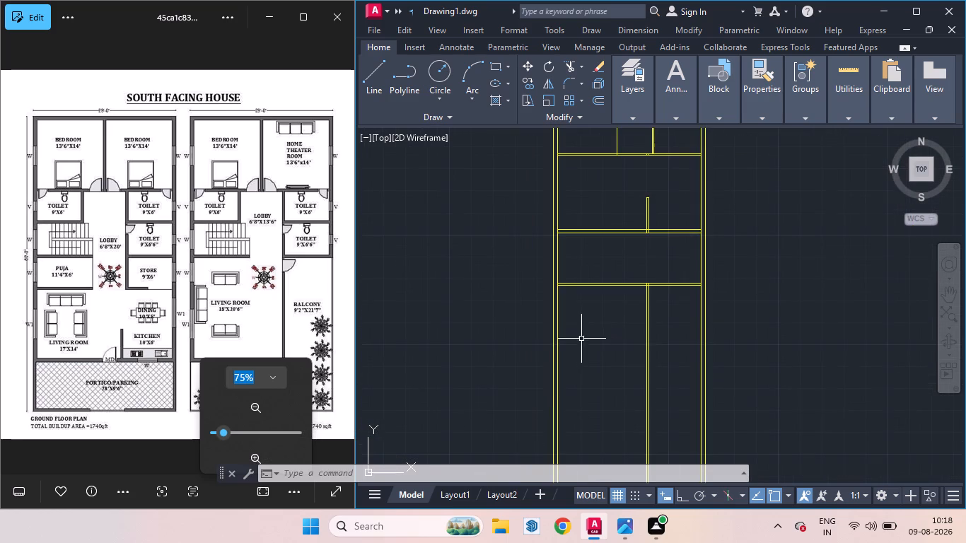
scroll(576, 243, up, 3)
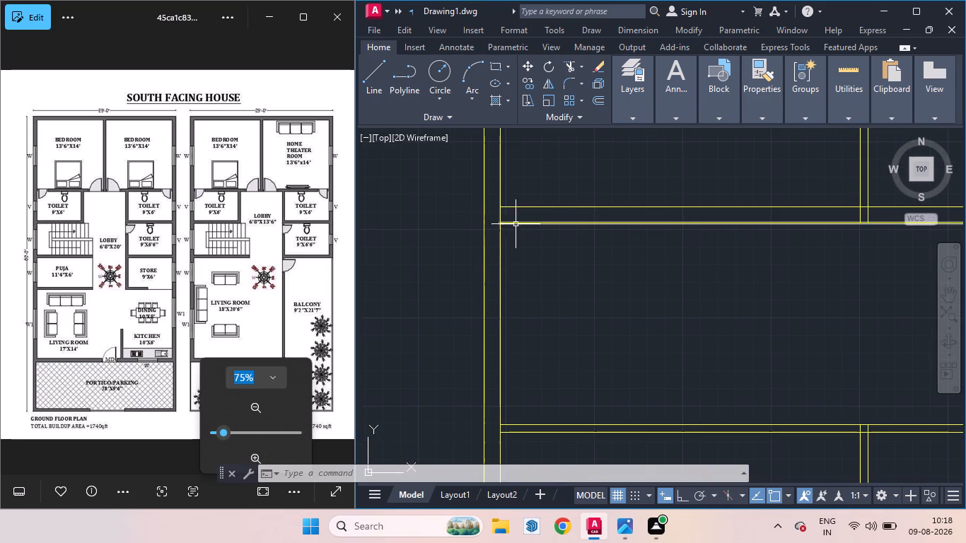
key(e)
key(x)
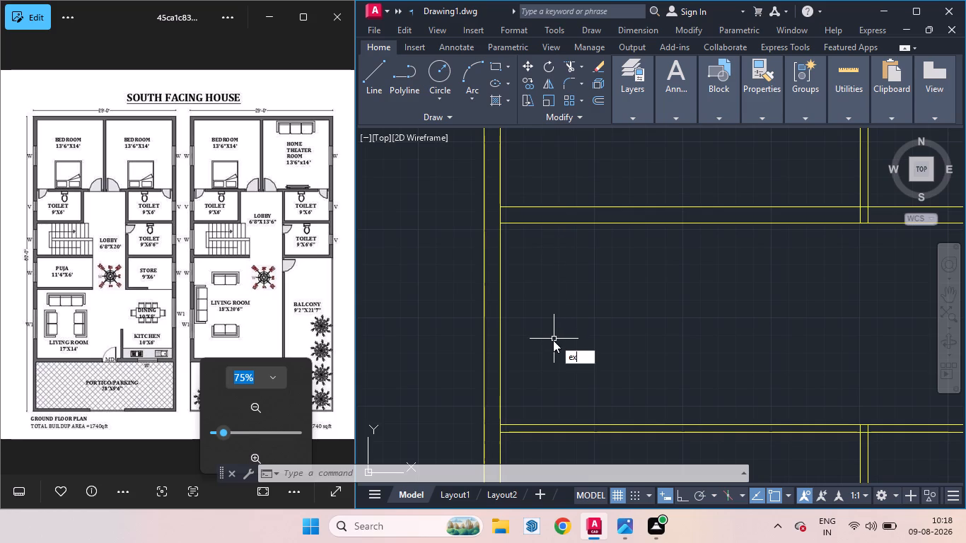
key(Return)
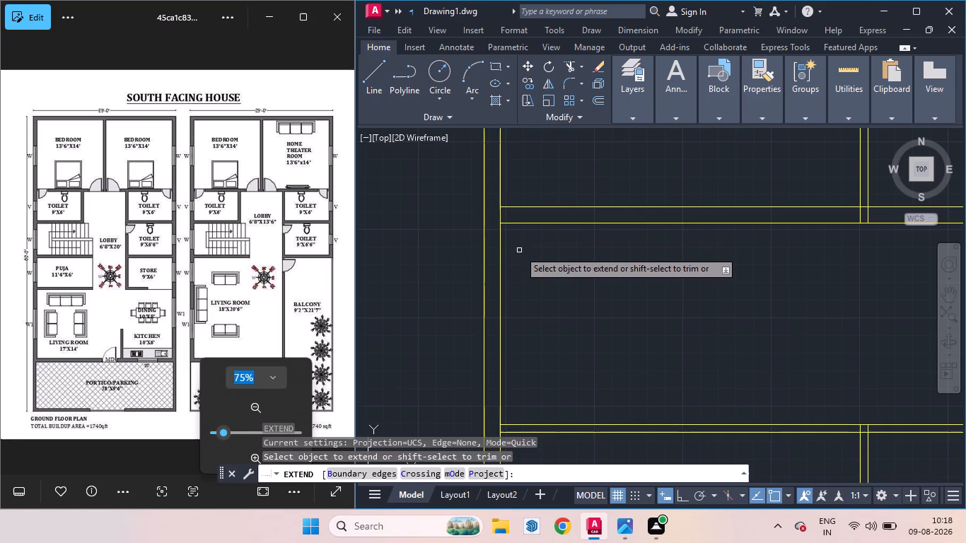
click(515, 225)
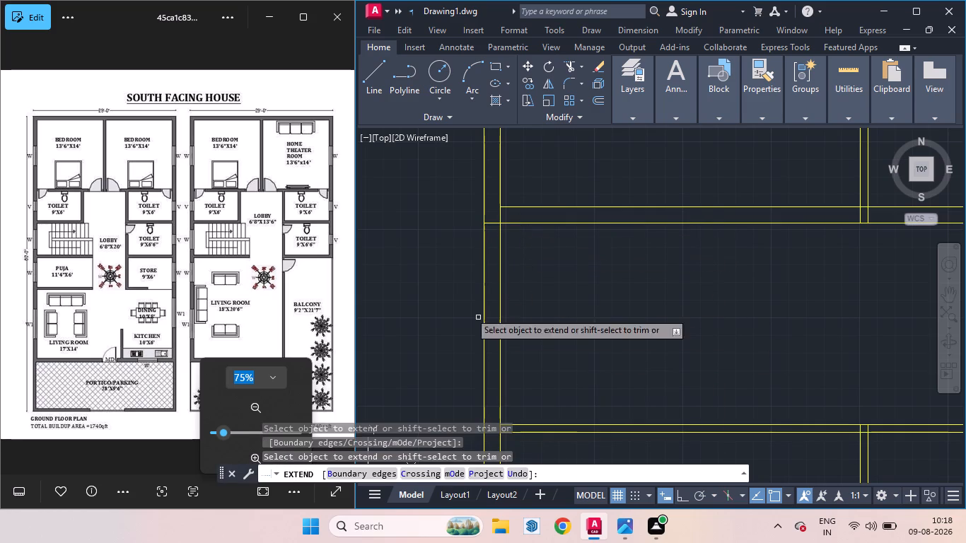
key(space)
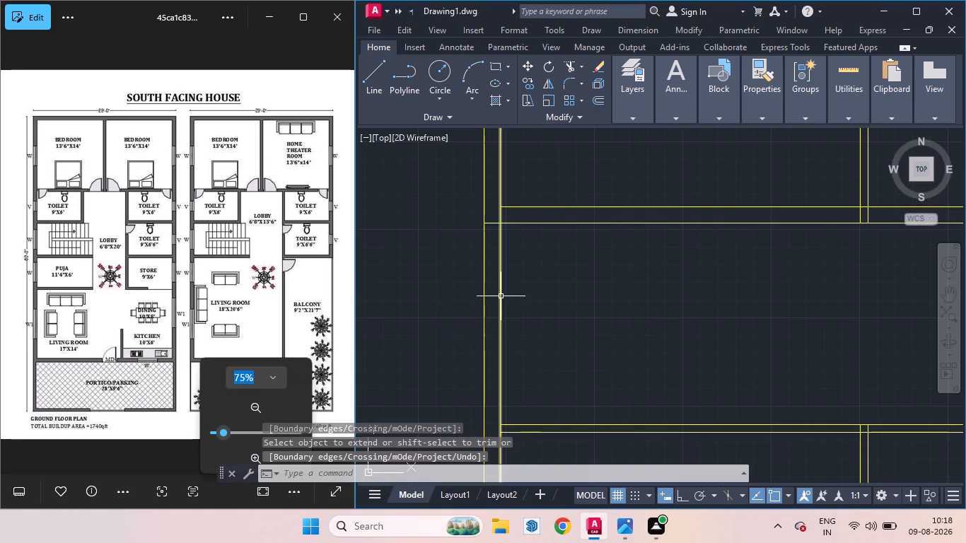
Extend the same lower wall line east to the outer line of the east wall.
scroll(552, 306, down, 1)
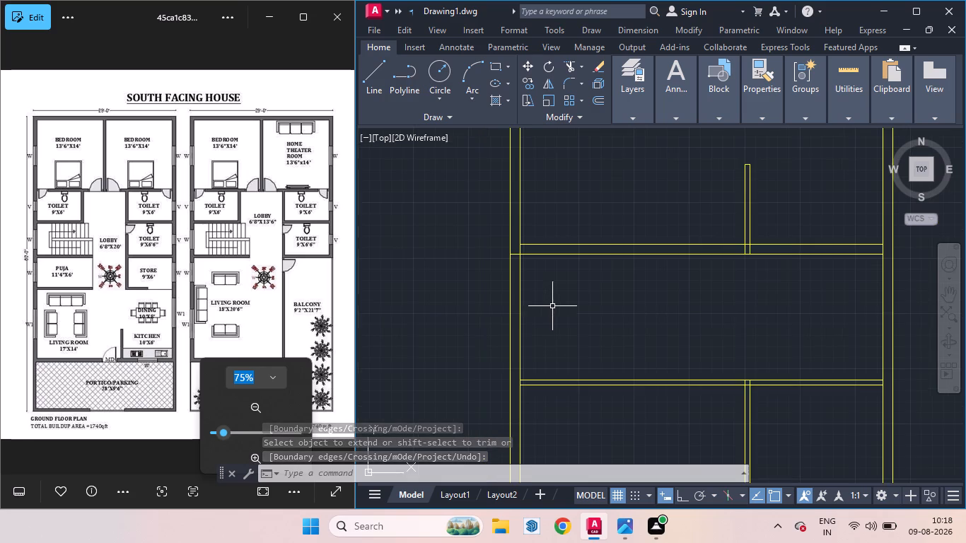
scroll(556, 315, down, 2)
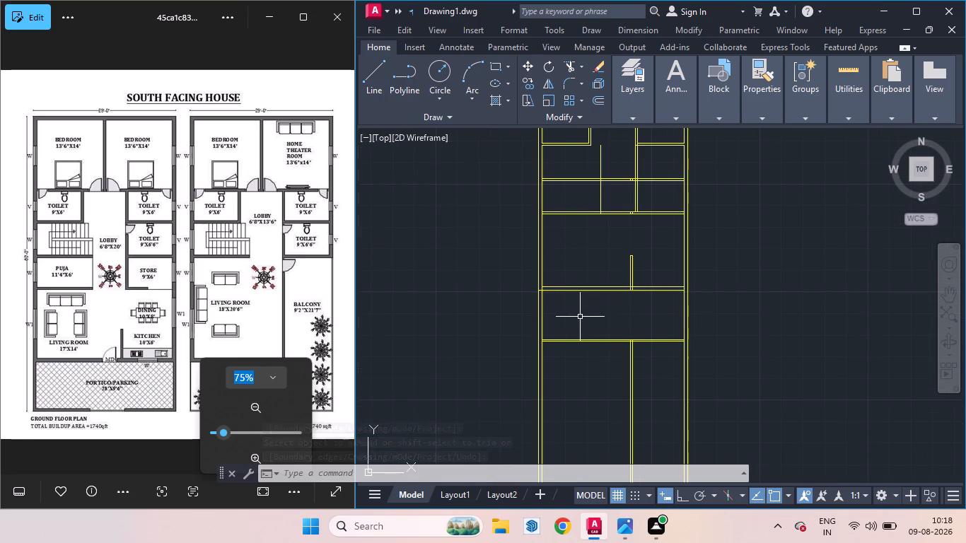
scroll(675, 296, up, 2)
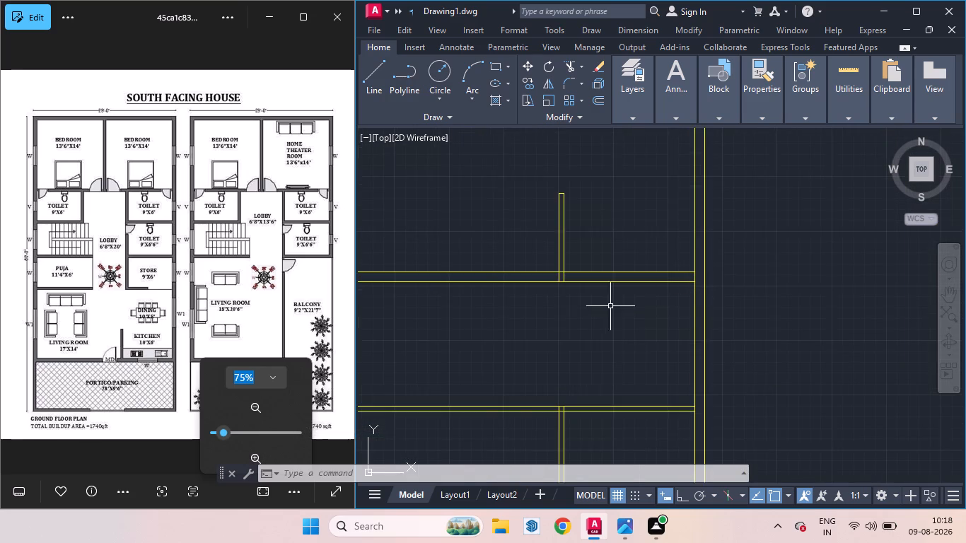
scroll(676, 306, down, 1)
key(e)
key(x)
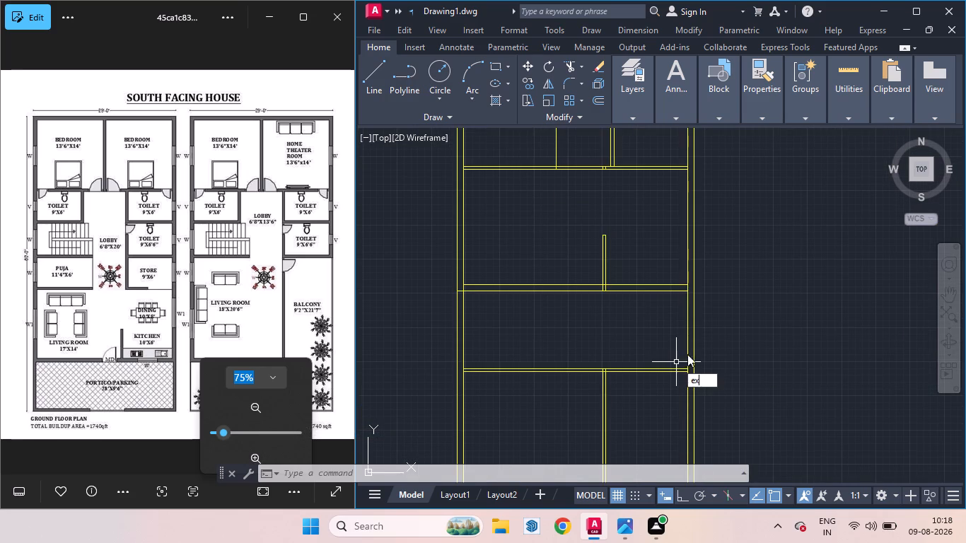
key(Return)
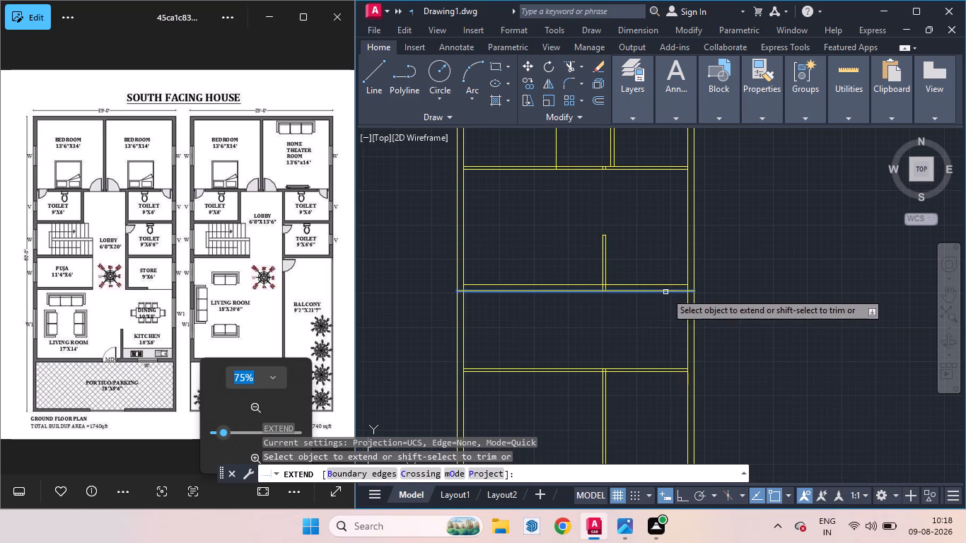
click(664, 292)
key(space)
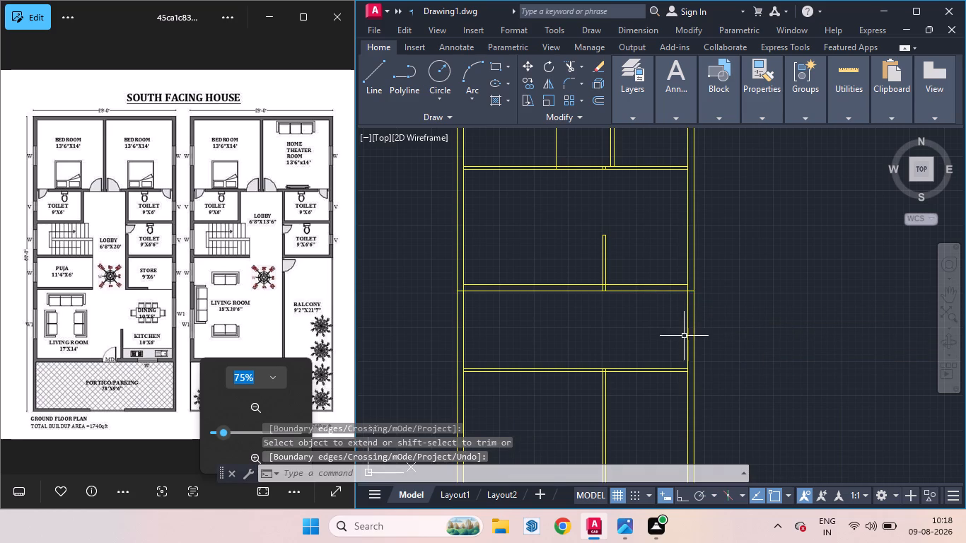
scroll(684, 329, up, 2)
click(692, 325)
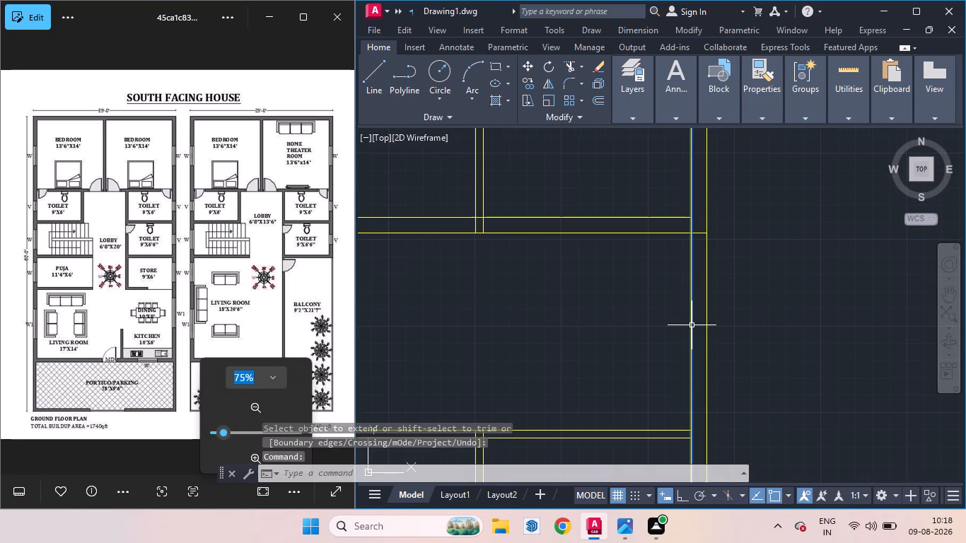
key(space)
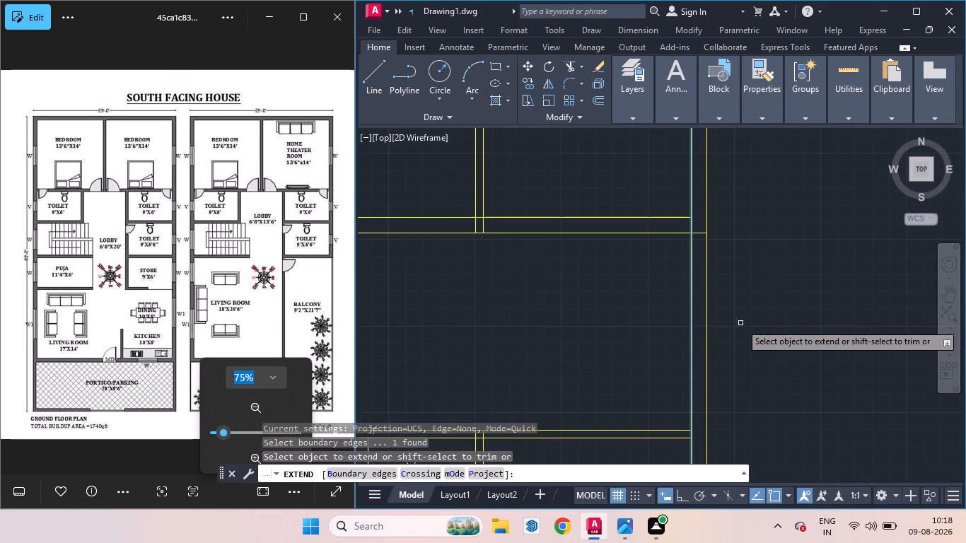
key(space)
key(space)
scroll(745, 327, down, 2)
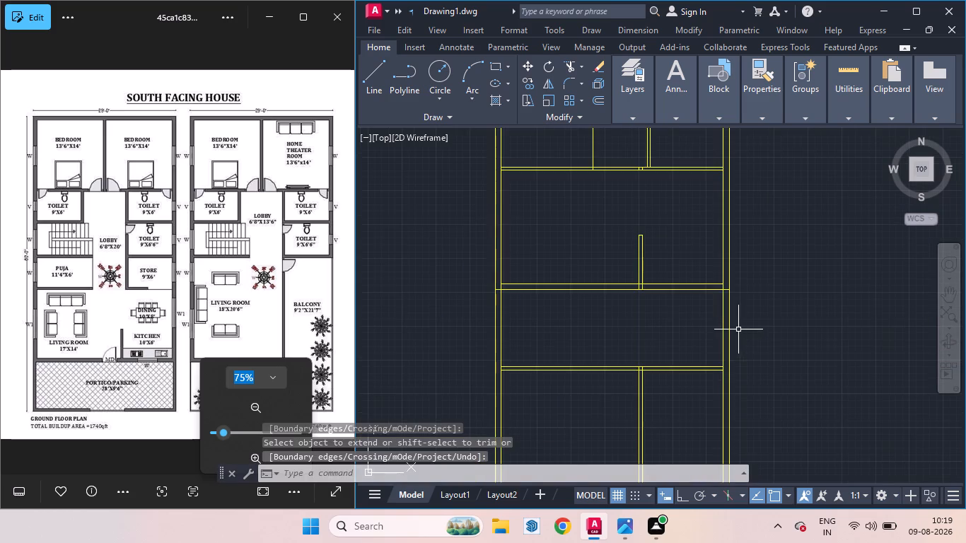
Extend both lines of the portico's bottom wall to the outer lines of the east and west walls.
scroll(714, 339, up, 1)
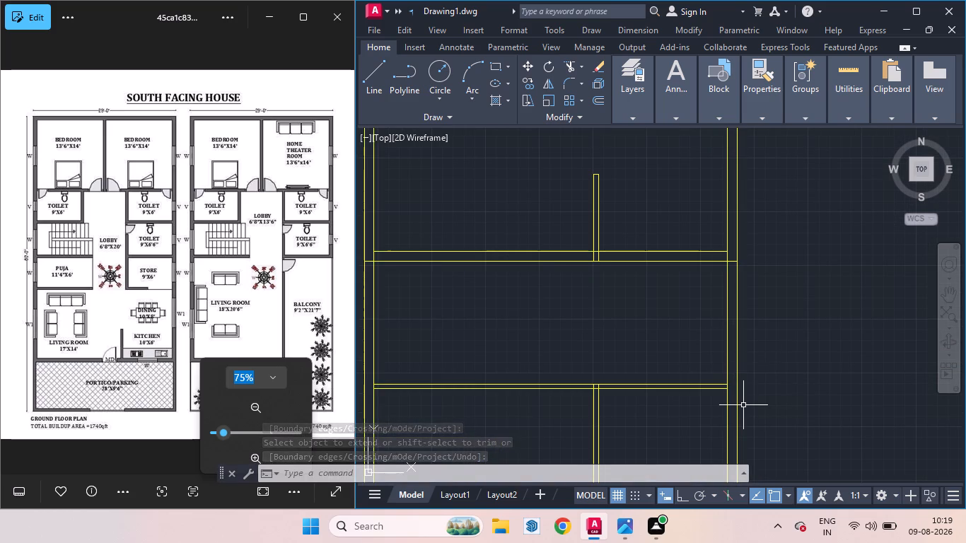
key(e)
key(x)
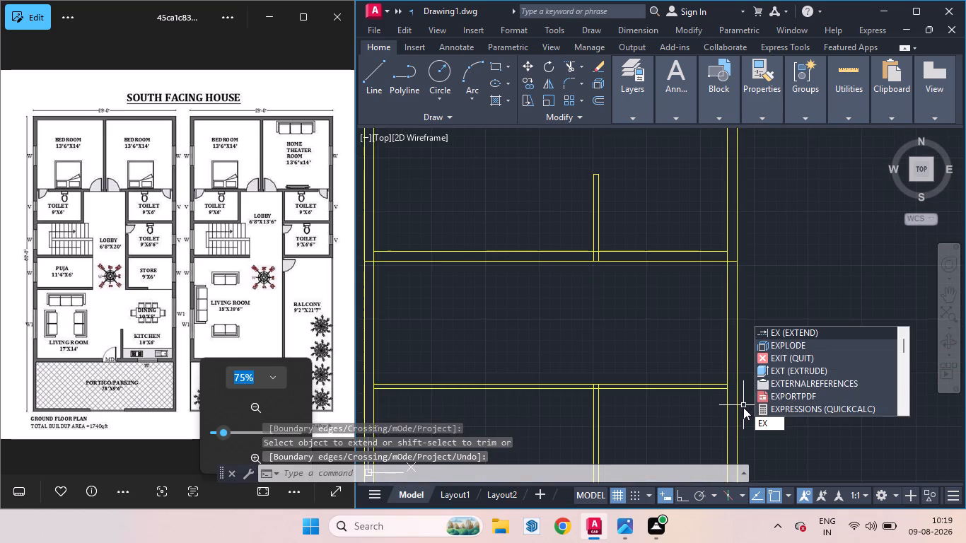
key(Return)
click(721, 387)
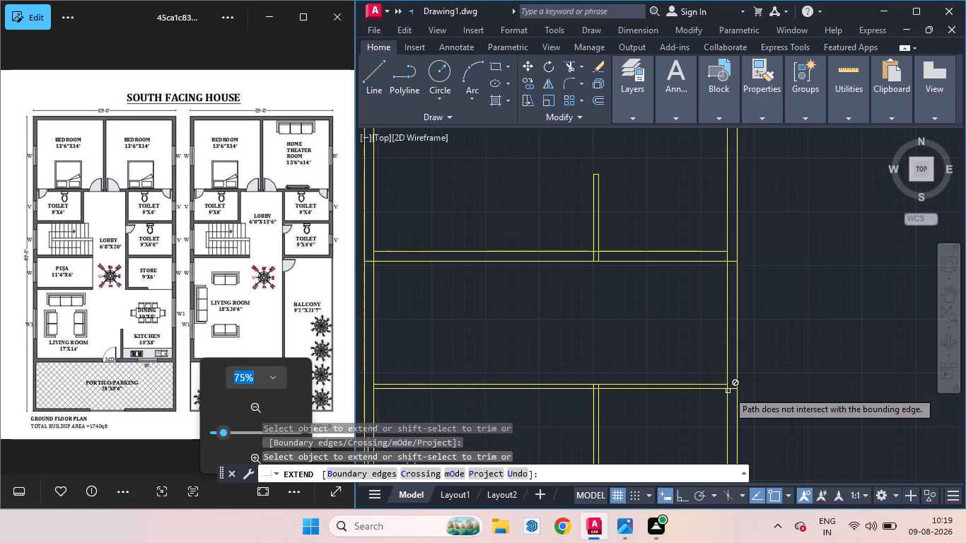
click(716, 386)
scroll(813, 375, down, 2)
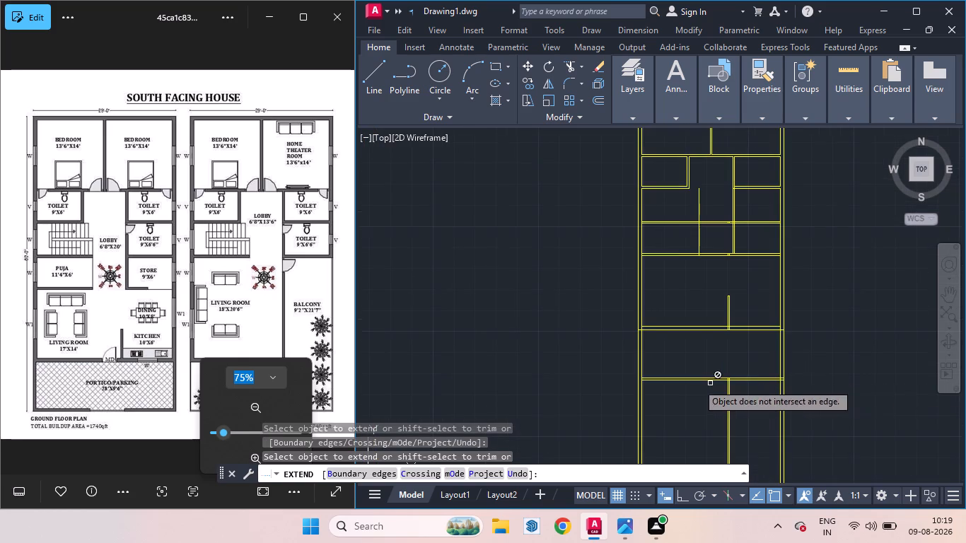
scroll(646, 382, up, 3)
click(631, 376)
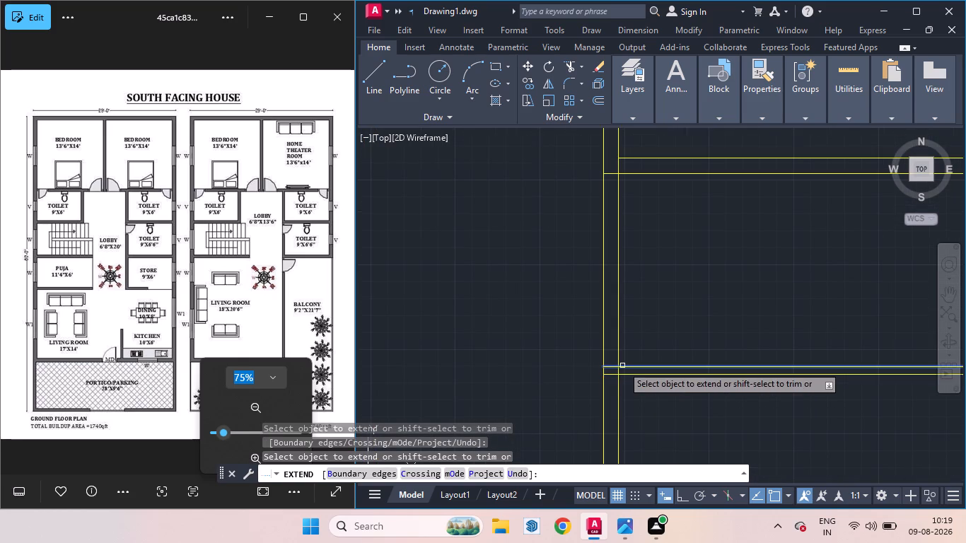
click(624, 366)
key(space)
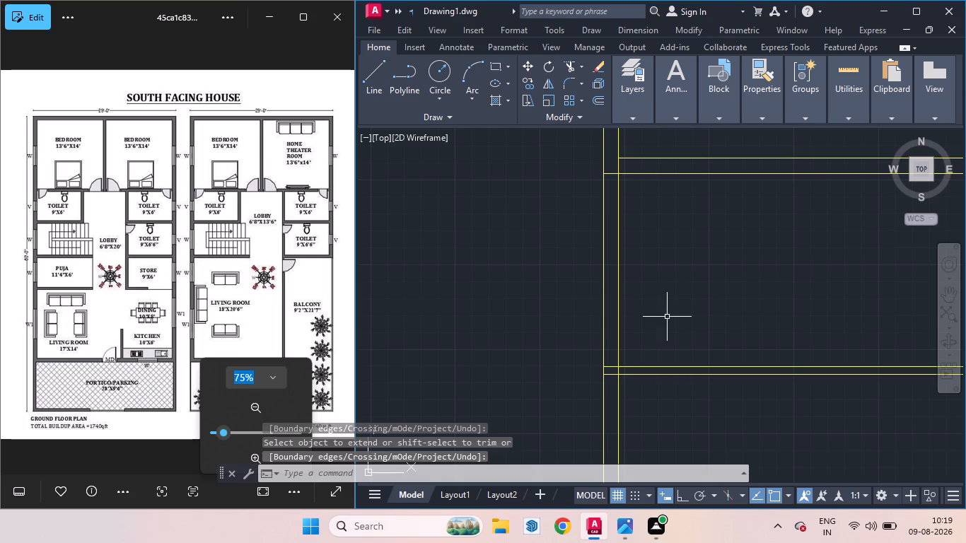
Trim the inner lines of the west and east outer walls across the portico, between its top and bottom walls.
key(t)
key(r)
key(Return)
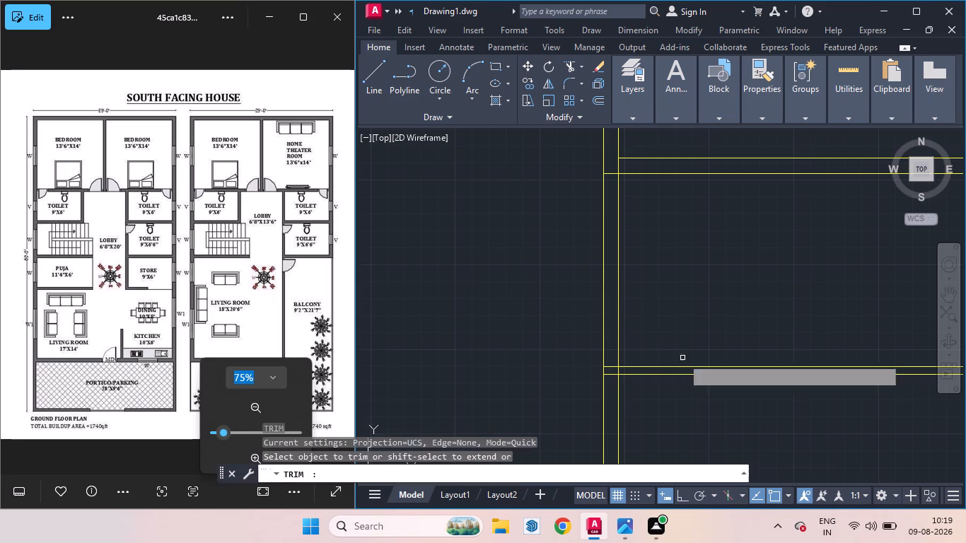
key(Return)
click(619, 308)
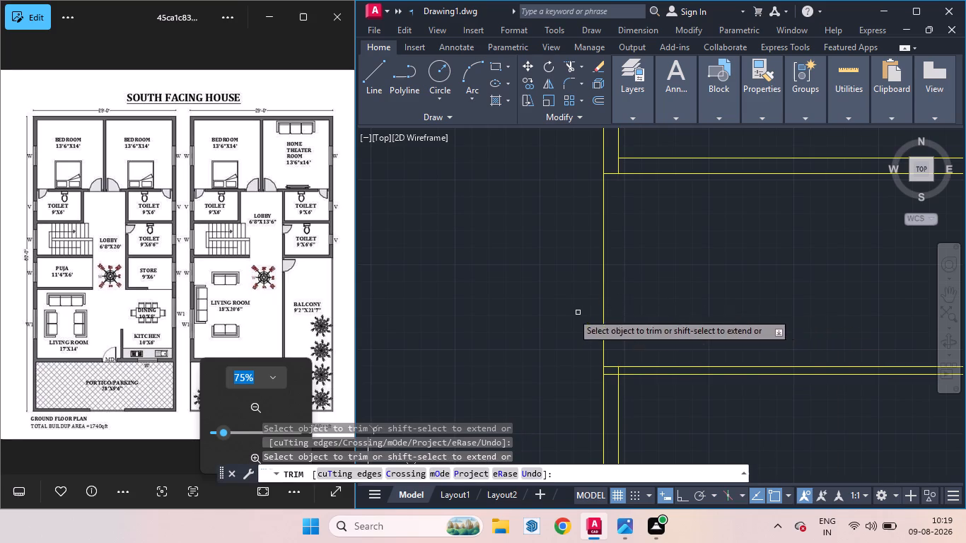
scroll(497, 331, down, 2)
scroll(760, 300, up, 1)
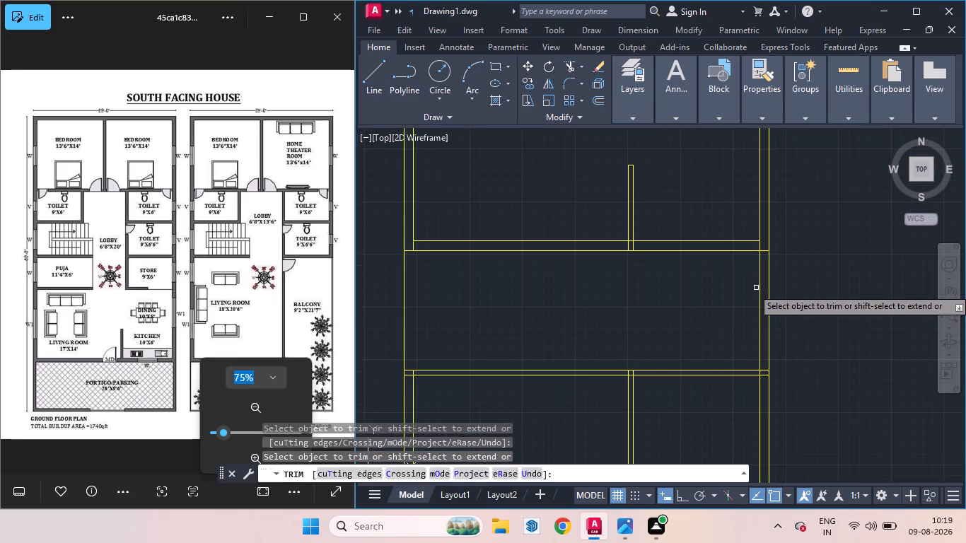
click(757, 290)
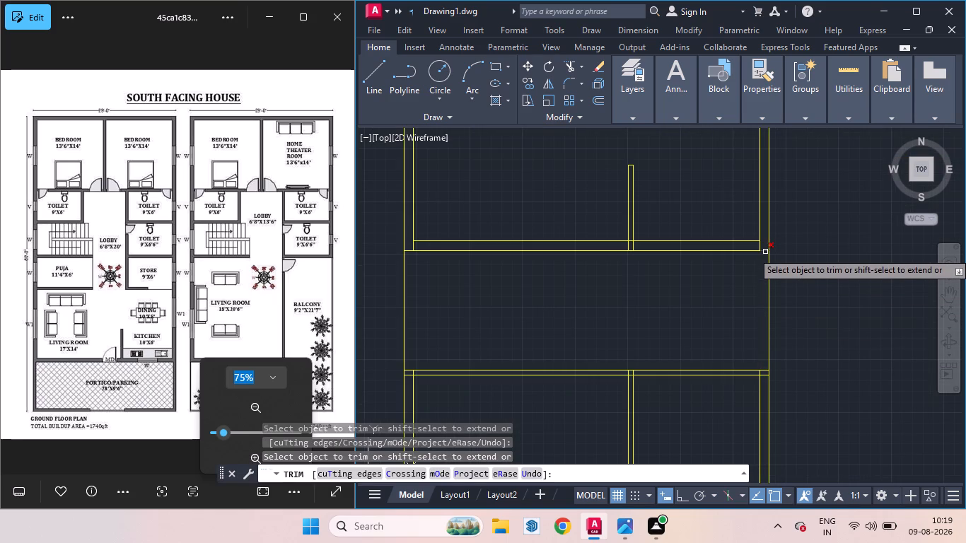
Trim the lower line's stub inside the east wall and the outer walls' inner-line pieces within the living room's bottom wall.
click(765, 252)
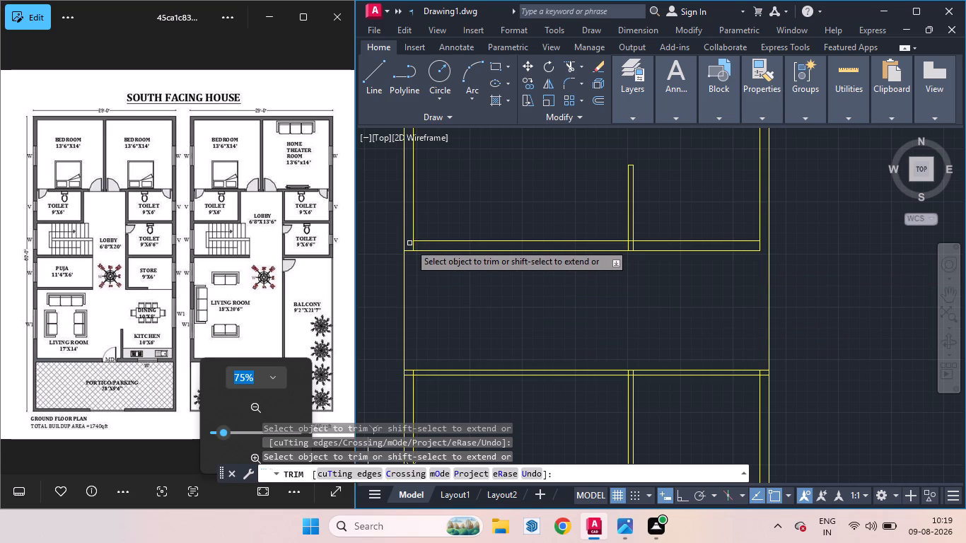
click(414, 246)
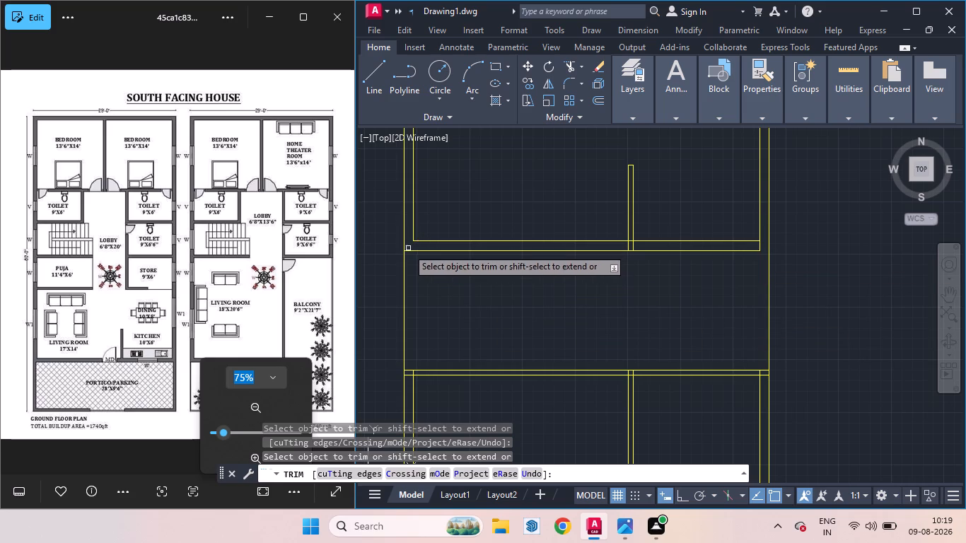
click(758, 247)
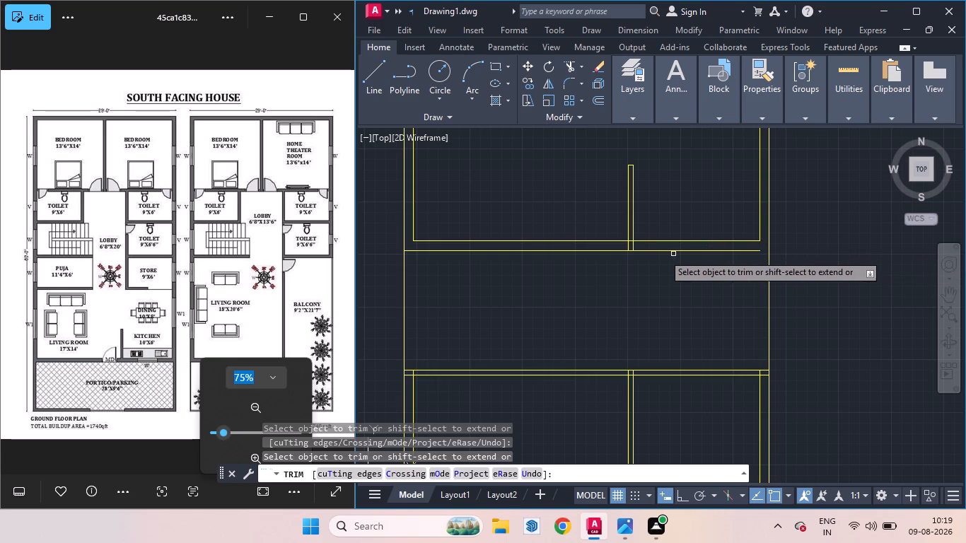
Trim the kitchen partition lines inside the bottom wall and the wall's upper line between them, opening the junction.
drag(639, 246, 624, 246)
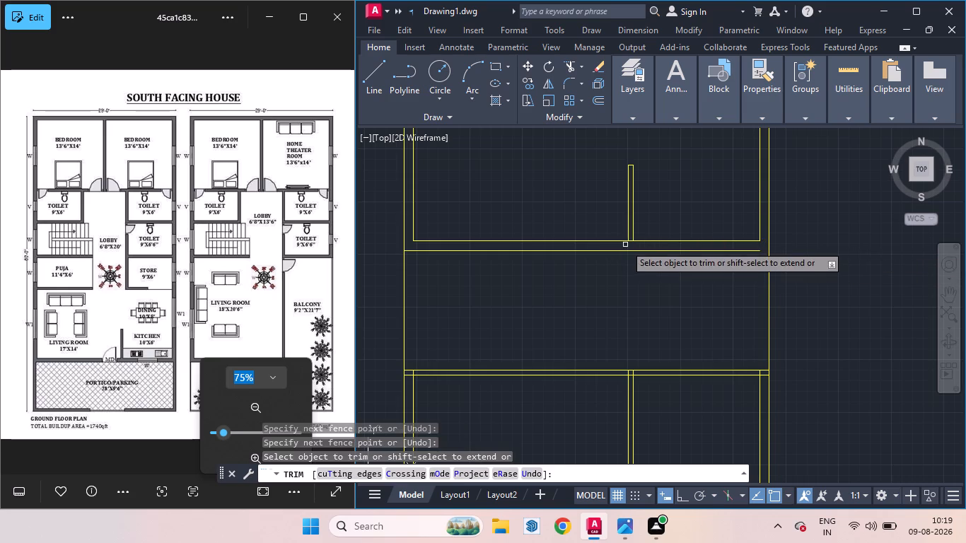
scroll(630, 243, up, 2)
click(626, 239)
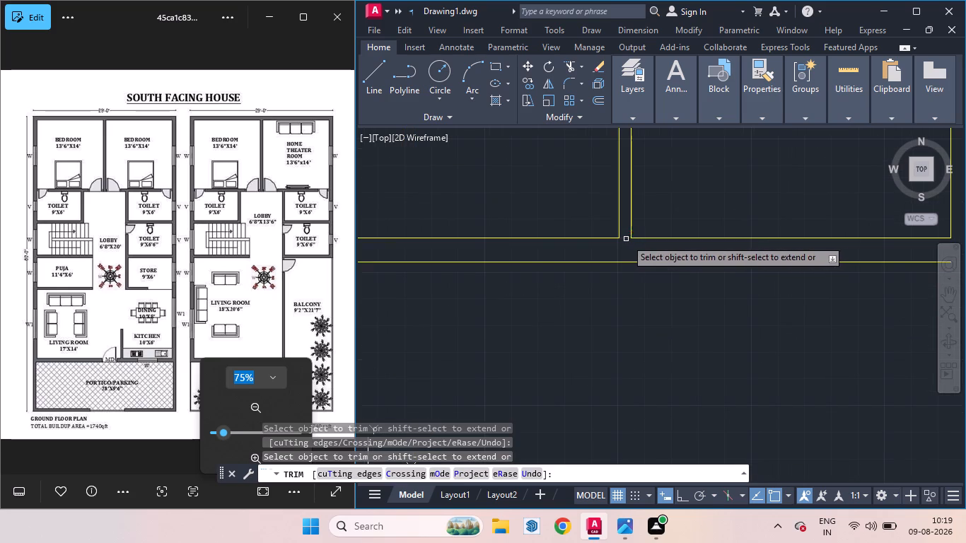
scroll(643, 337, down, 2)
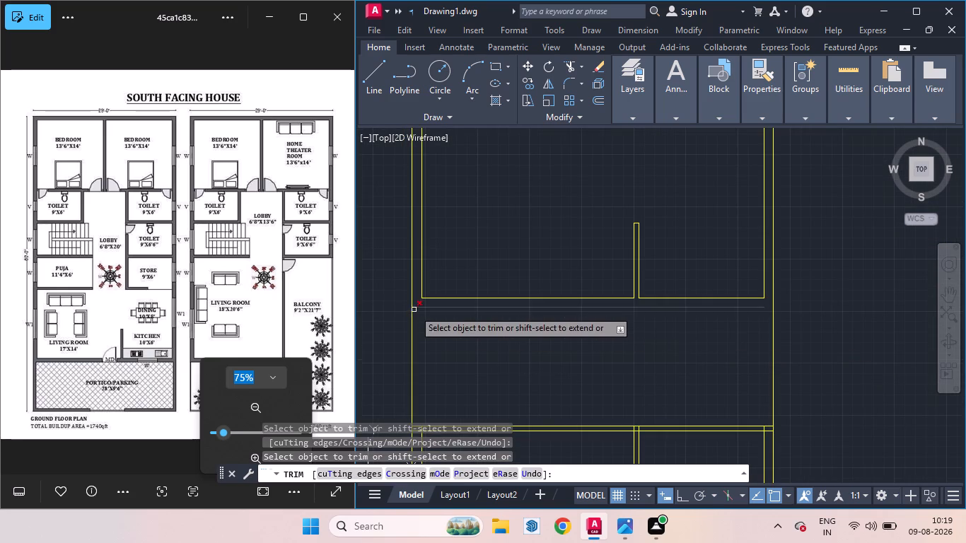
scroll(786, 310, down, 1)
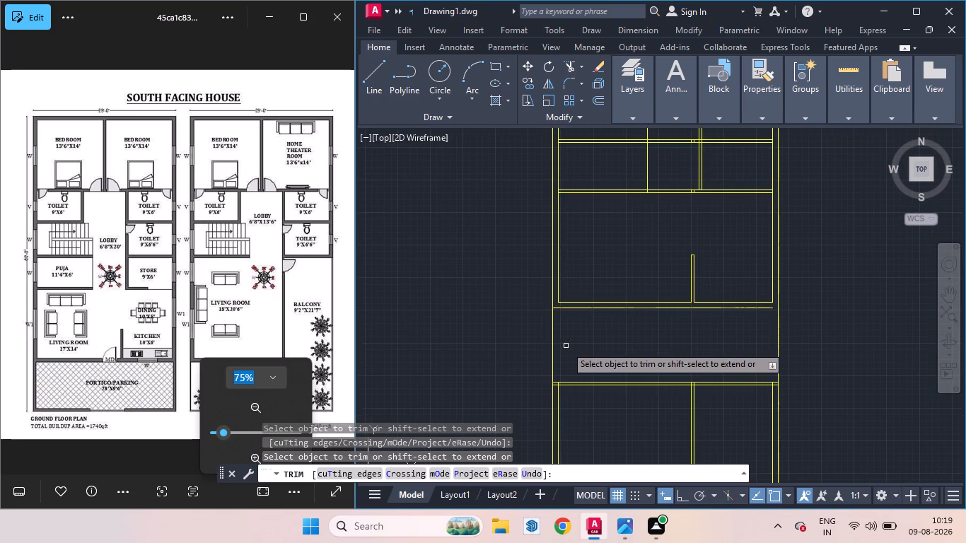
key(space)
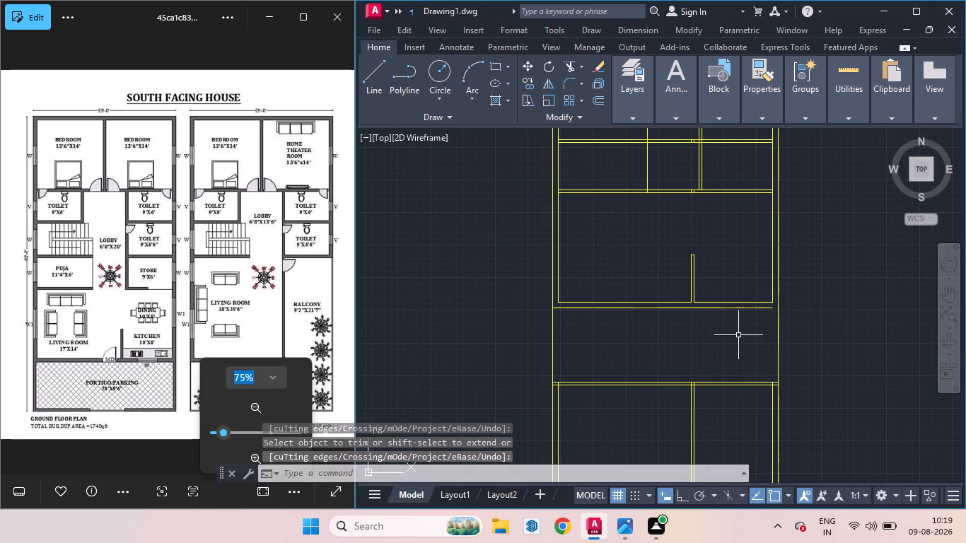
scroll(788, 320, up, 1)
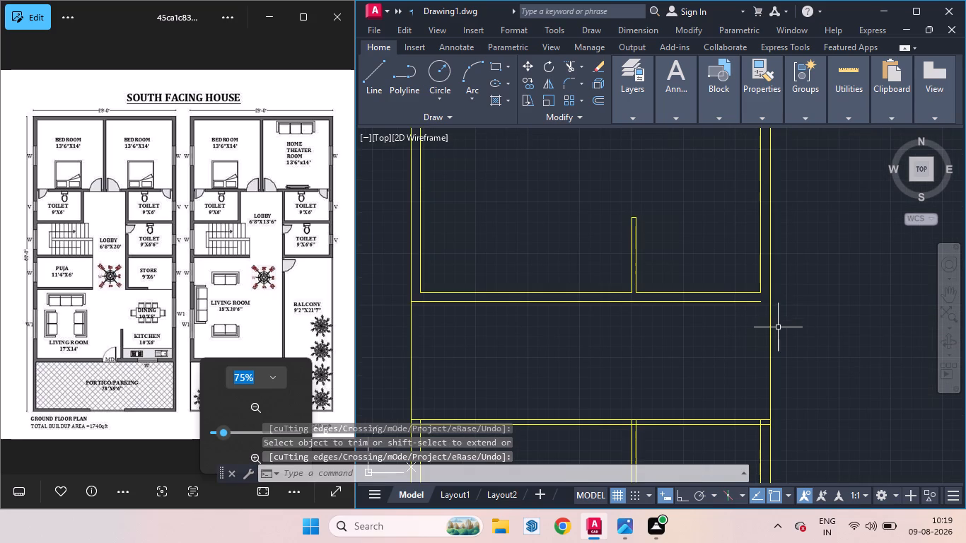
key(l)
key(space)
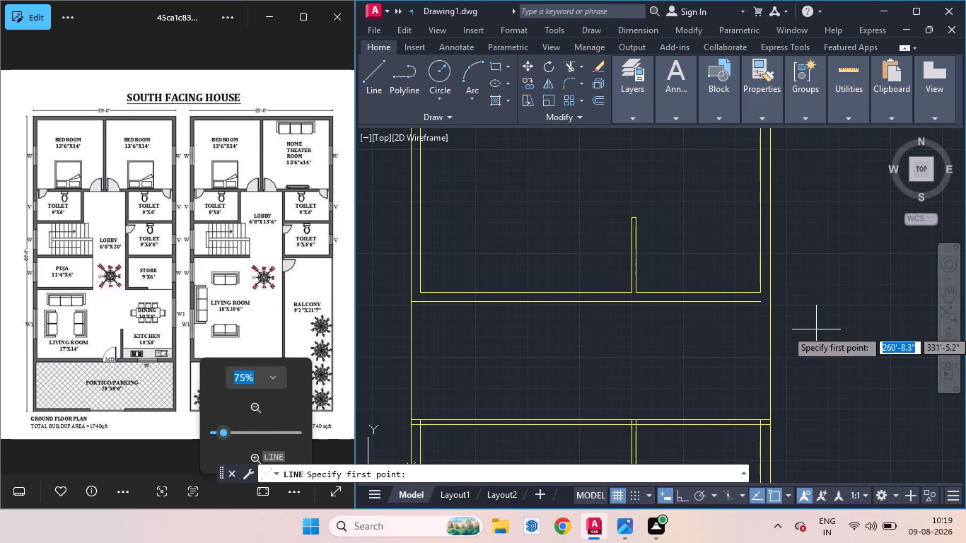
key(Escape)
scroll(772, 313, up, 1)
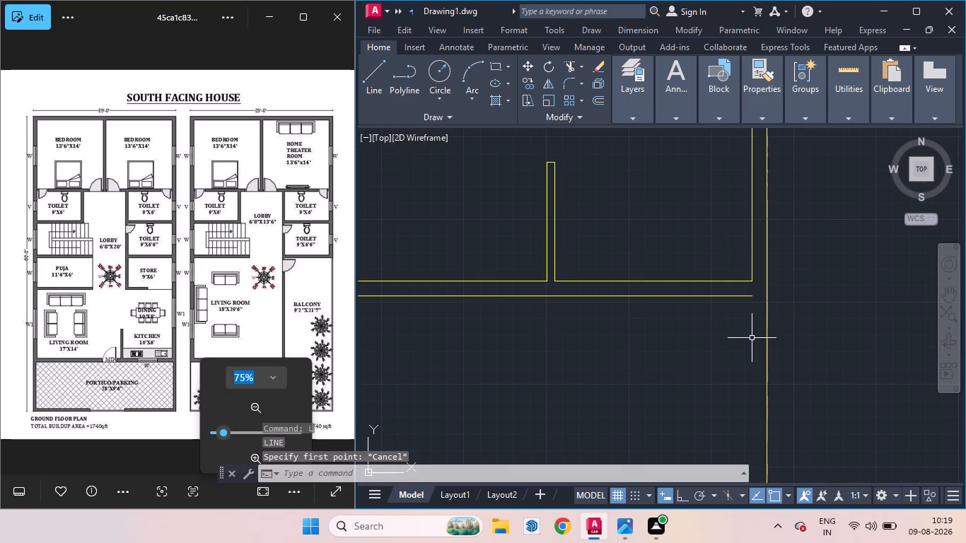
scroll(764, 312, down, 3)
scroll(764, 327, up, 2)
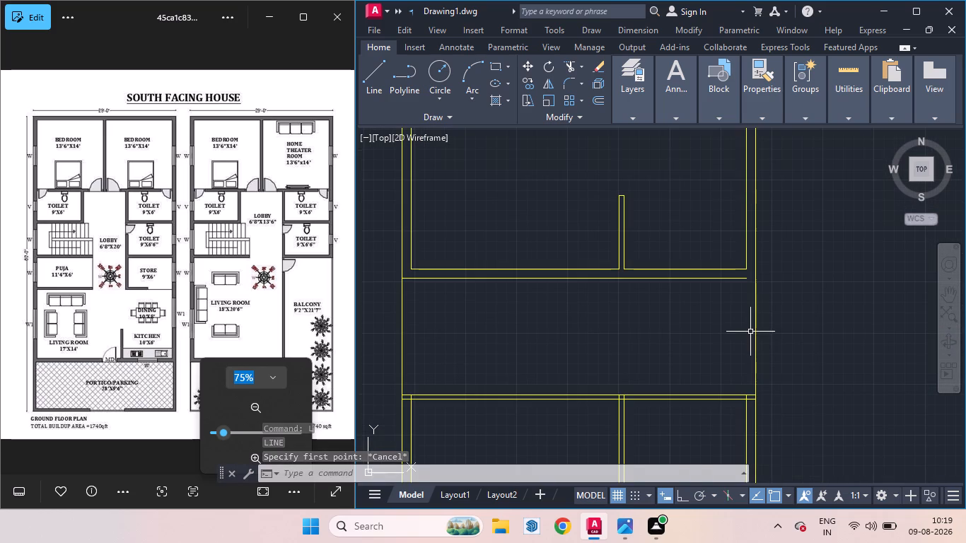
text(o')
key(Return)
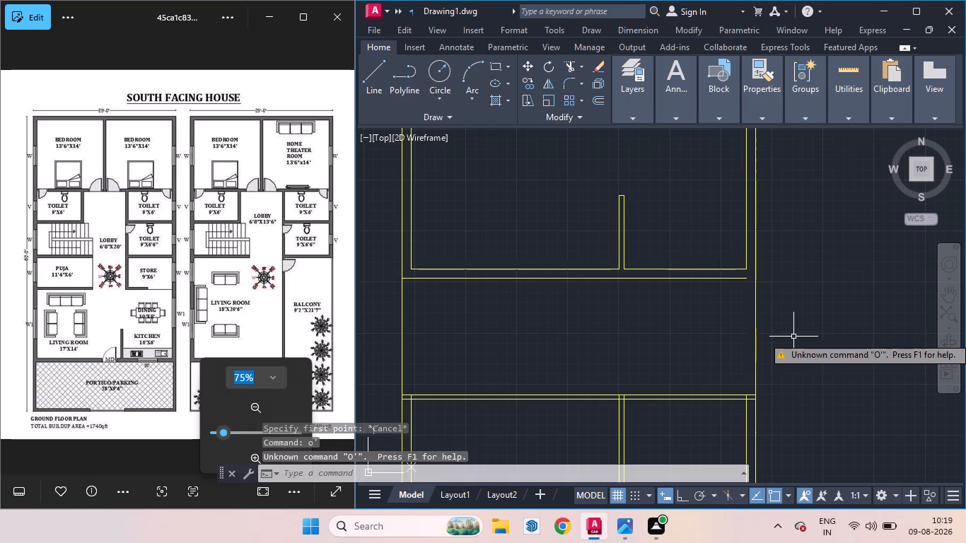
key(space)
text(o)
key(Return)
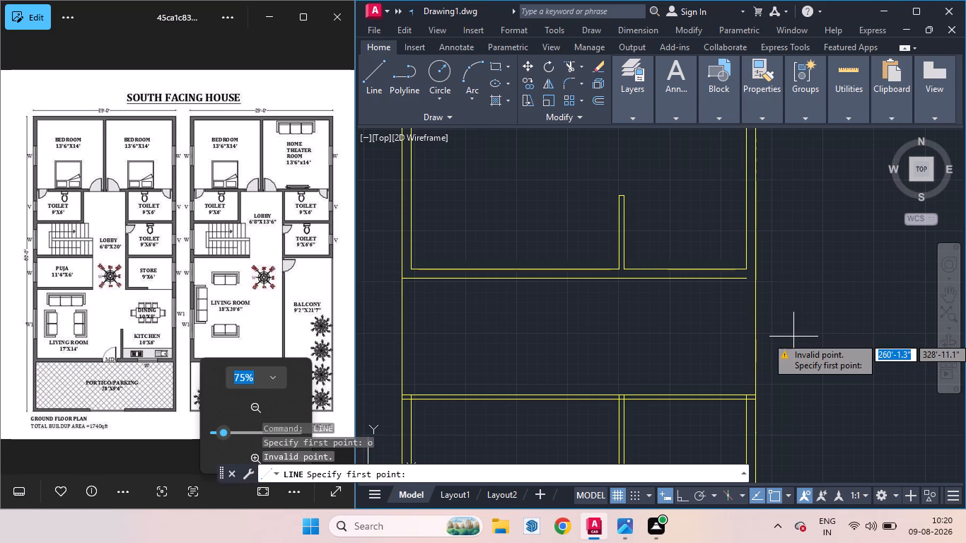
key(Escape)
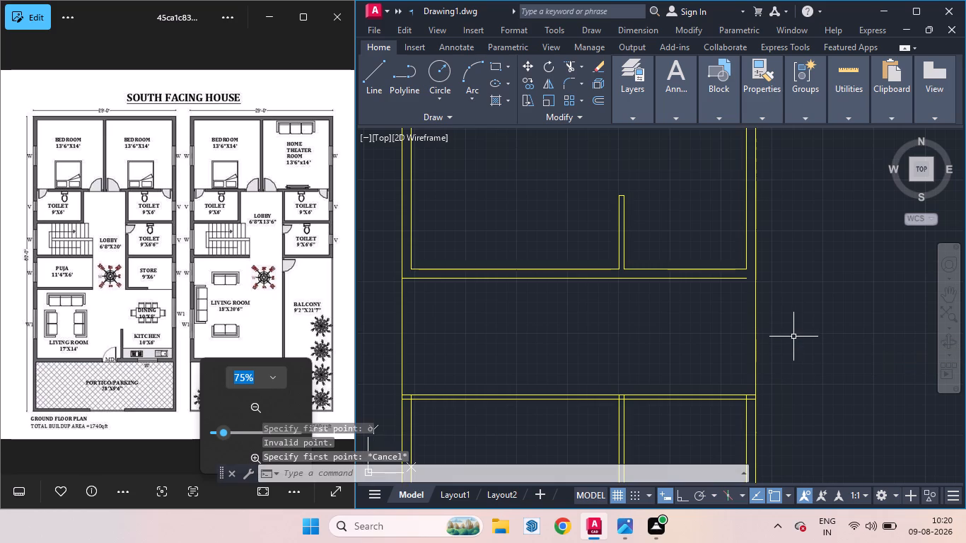
Offset the outer lines of the east and west walls 4.5" inward to form thinner portico side walls.
key(o)
key(Return)
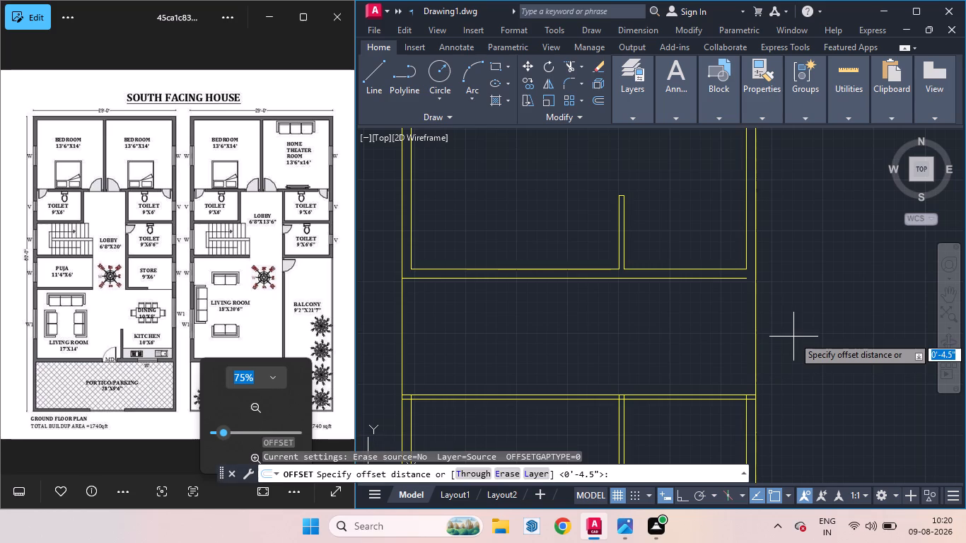
text(4.5)
key(Return)
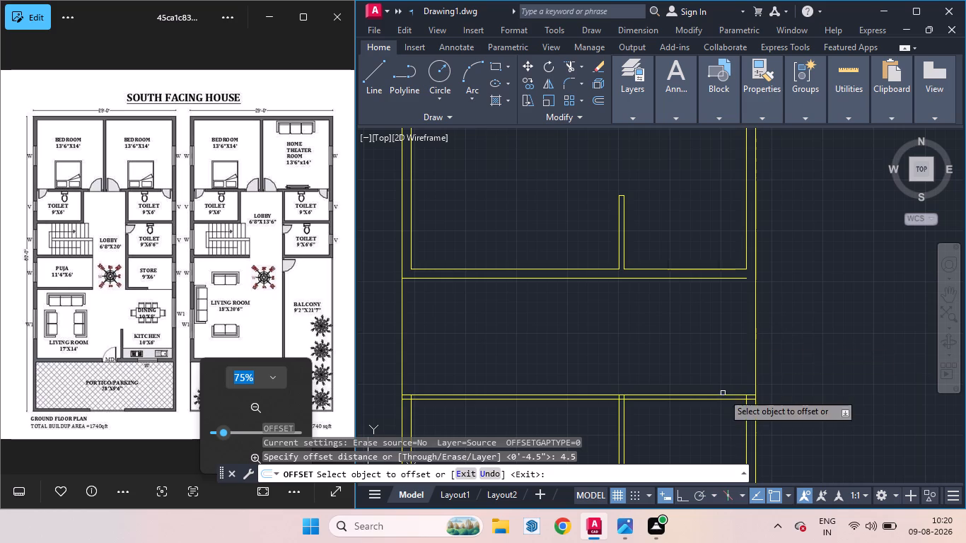
drag(755, 339, 743, 346)
click(743, 346)
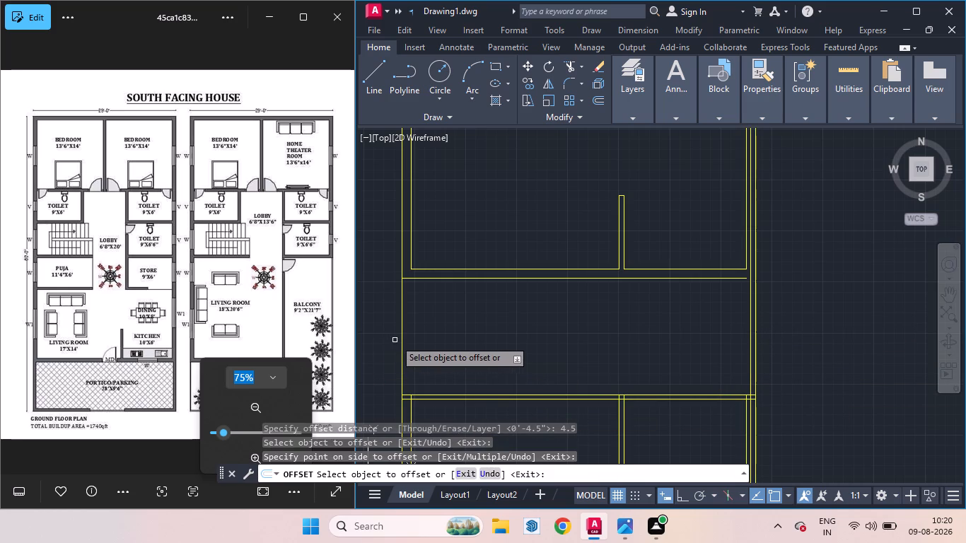
key(space)
key(space)
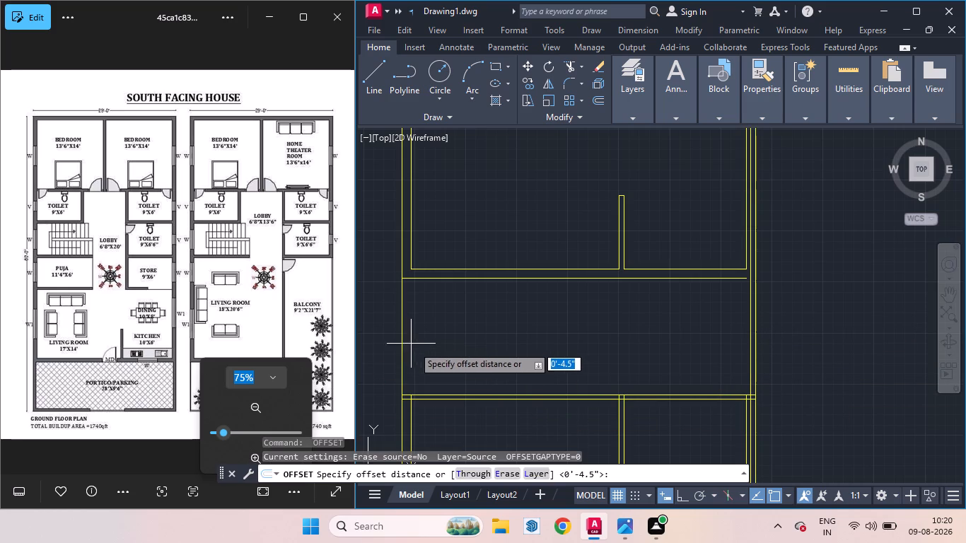
key(space)
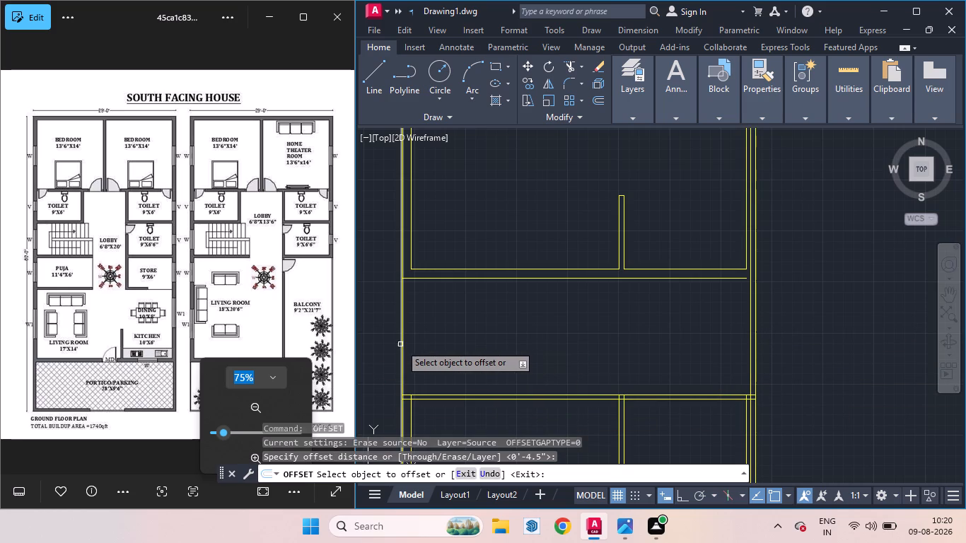
drag(400, 344, 411, 346)
click(411, 346)
key(space)
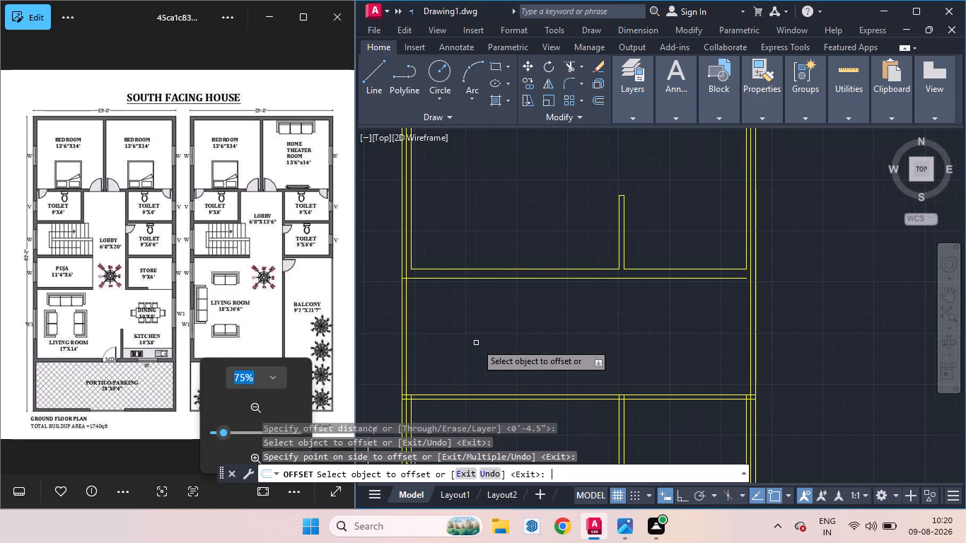
Trim the west wall's new offset line above the lower line of the portico's top wall.
text(tr)
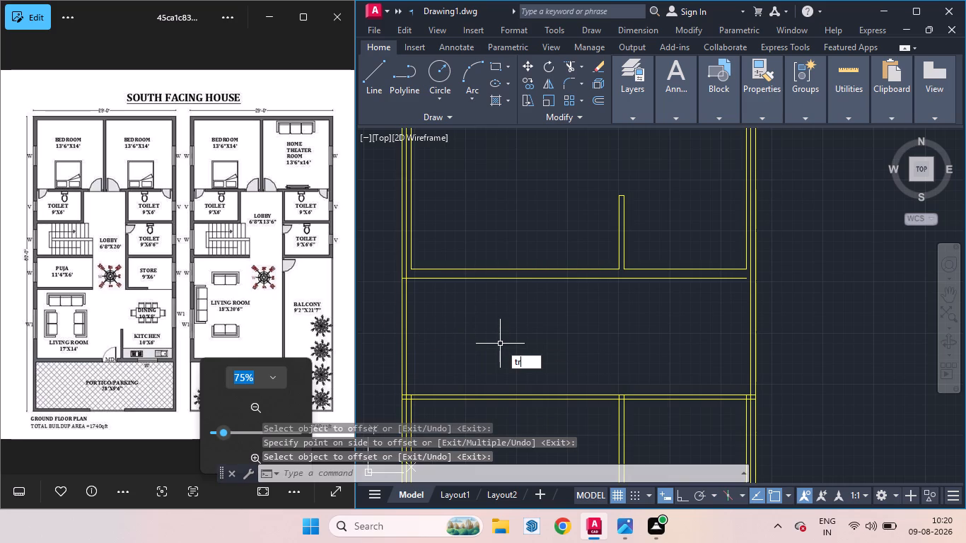
key(Return)
key(Return)
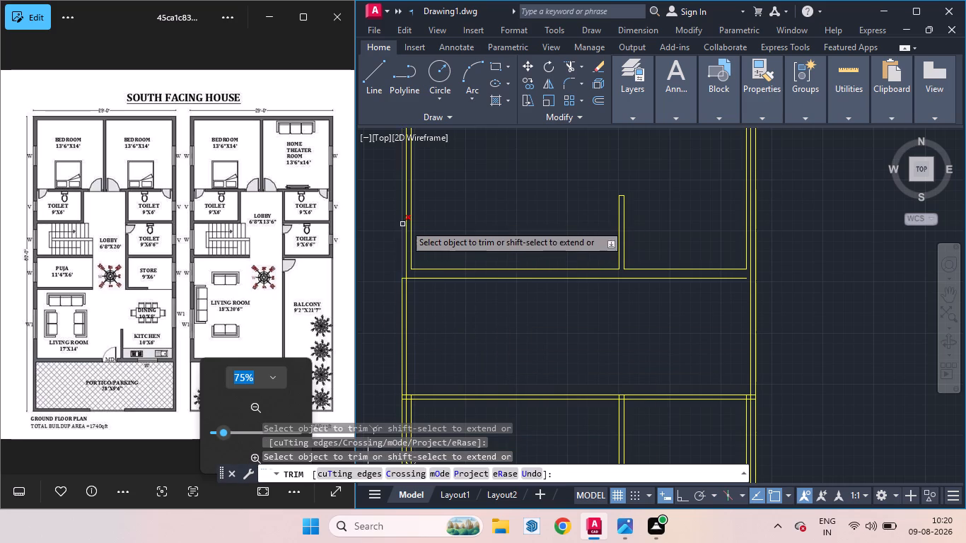
click(406, 224)
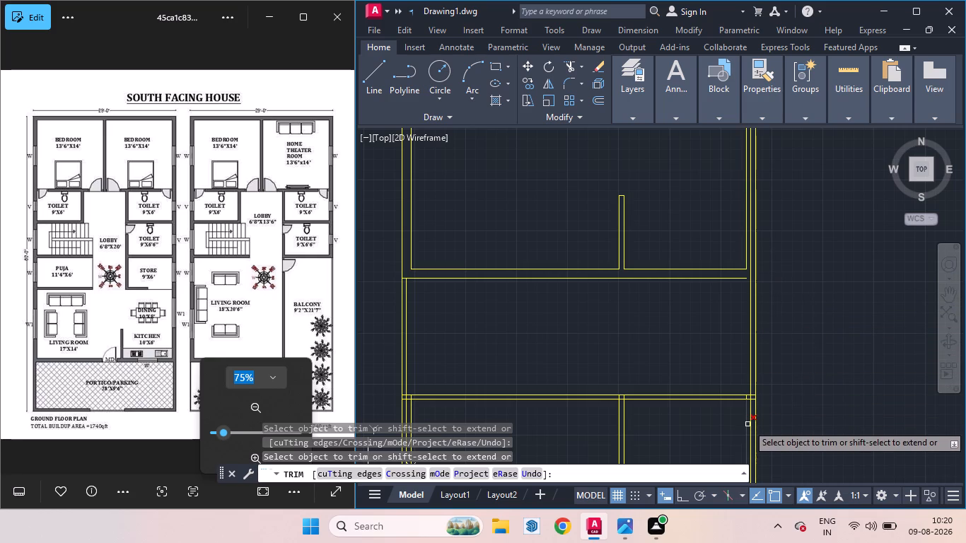
Trim all the vertical wall lines that run below the portico's bottom wall.
scroll(751, 421, up, 4)
scroll(764, 339, down, 4)
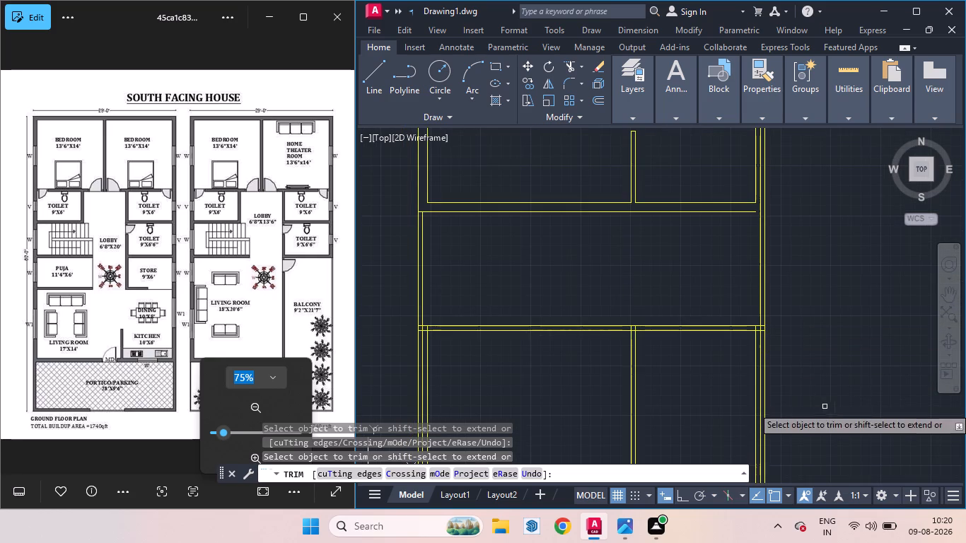
drag(817, 404, 386, 373)
Trim the line stubs inside the portico's bottom wall at its southwest corner and below the kitchen partition.
scroll(427, 330, up, 4)
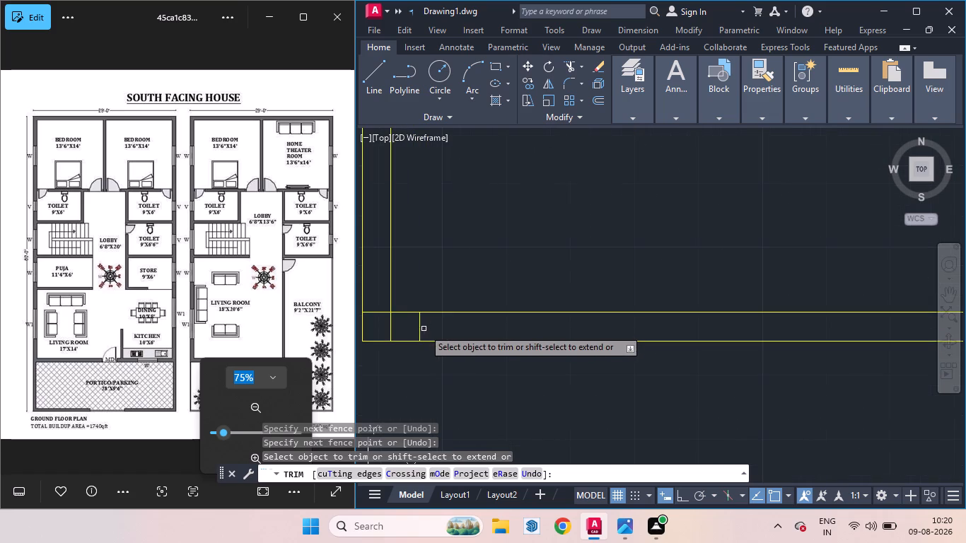
drag(429, 325, 374, 309)
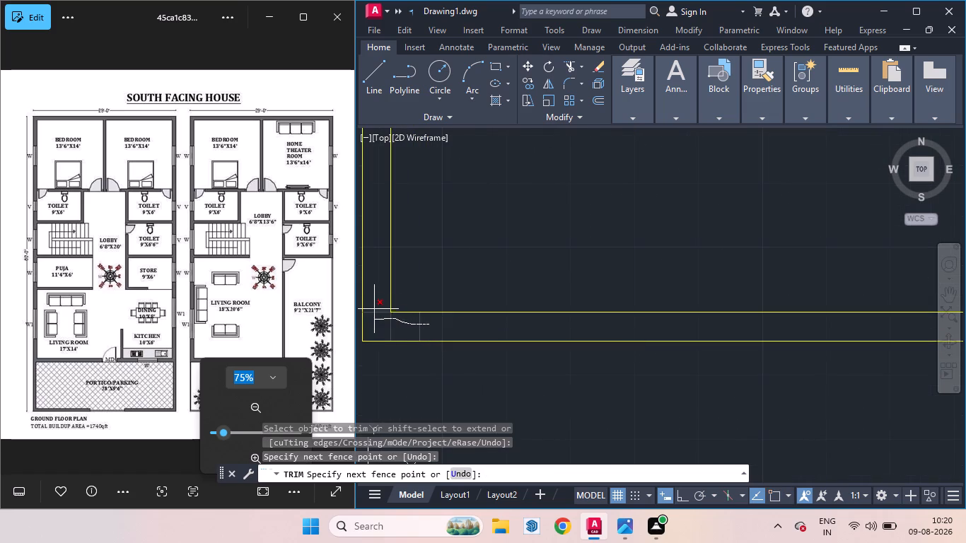
drag(374, 309, 375, 305)
scroll(396, 394, down, 2)
scroll(603, 389, down, 2)
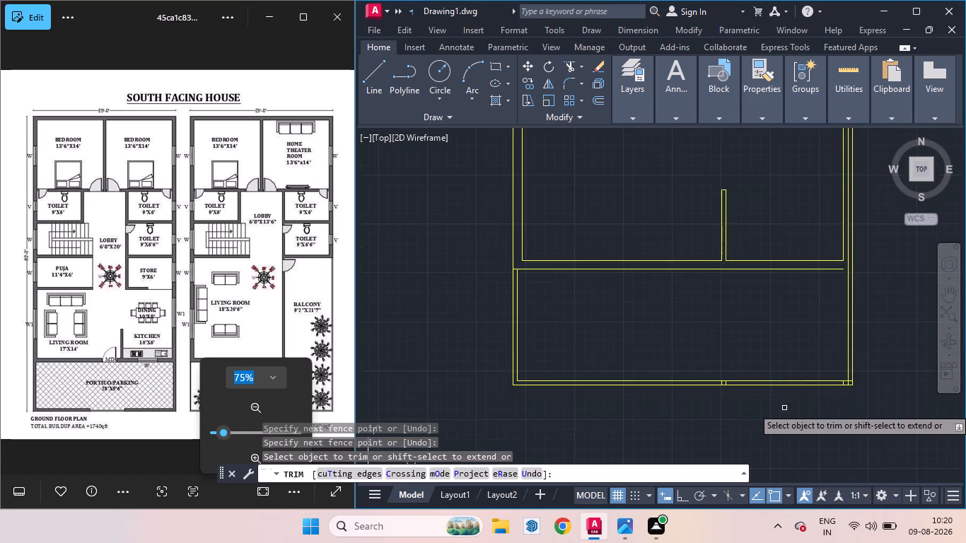
scroll(751, 403, up, 4)
drag(596, 292, 525, 287)
scroll(558, 334, down, 4)
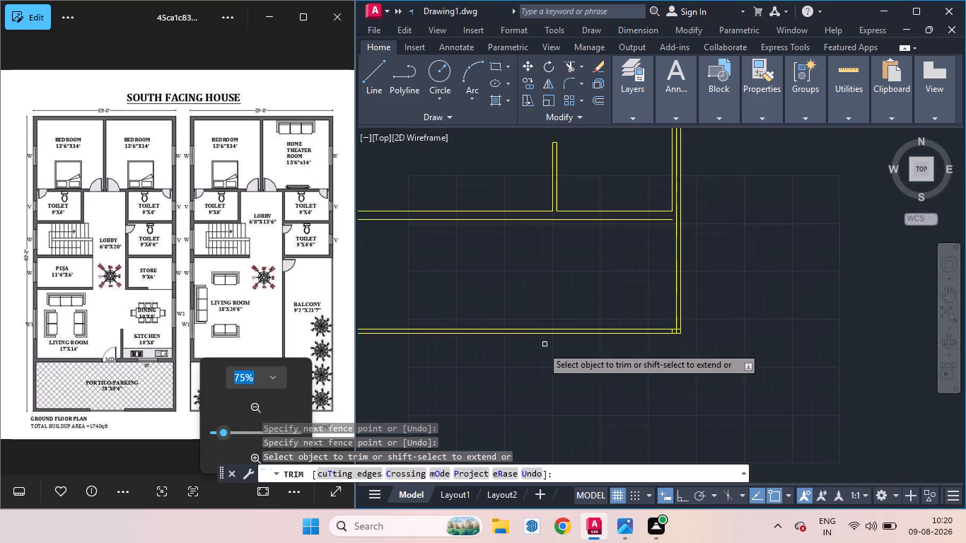
Trim the crossing line pieces inside the portico's southeast corner where the bottom and east walls meet.
scroll(713, 336, up, 3)
drag(567, 302, 561, 327)
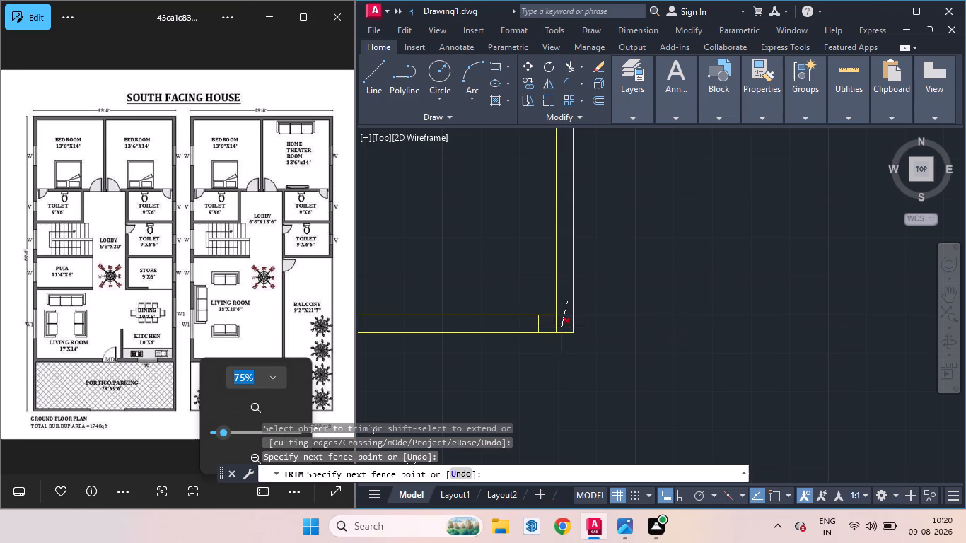
drag(561, 327, 527, 327)
scroll(697, 320, down, 4)
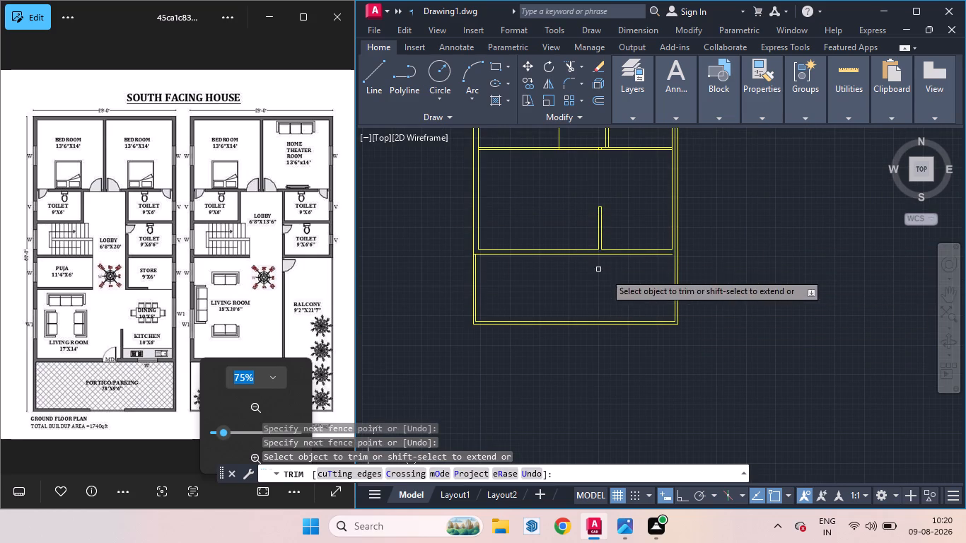
scroll(681, 219, up, 2)
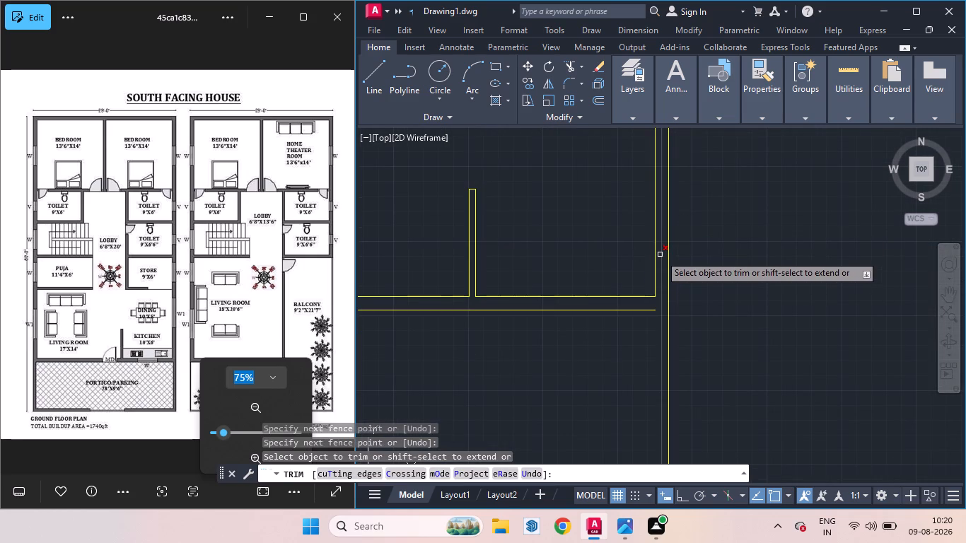
scroll(734, 262, down, 2)
key(space)
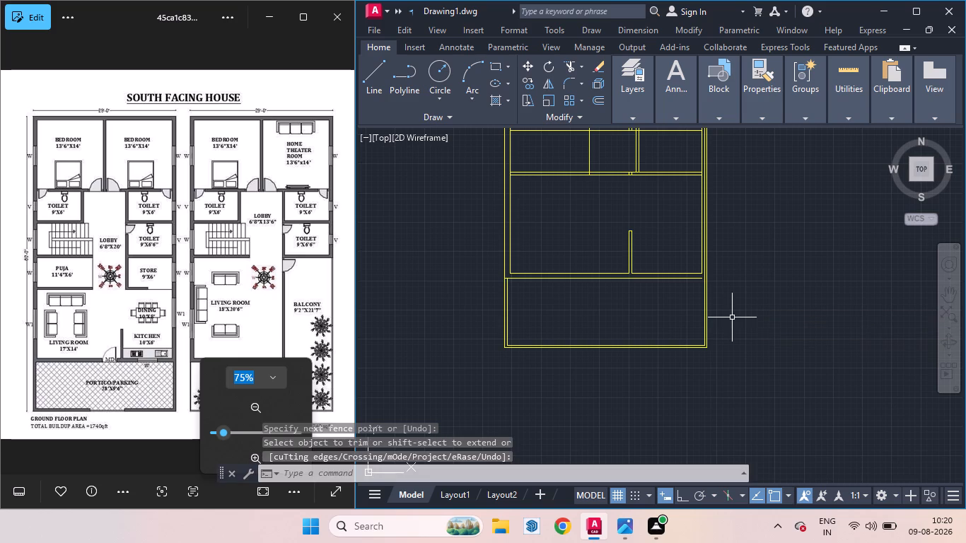
Extend the lower line of the portico's top wall to the new inner line of the east wall.
key(e)
key(x)
key(Return)
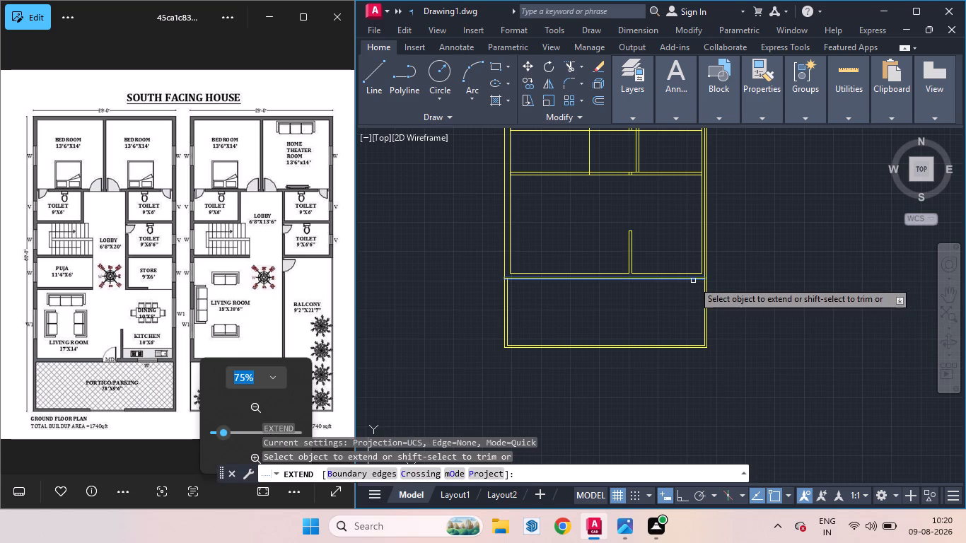
click(693, 281)
key(space)
Trim the east wall's new offset line above the lower line of the portico's top wall.
scroll(706, 263, up, 4)
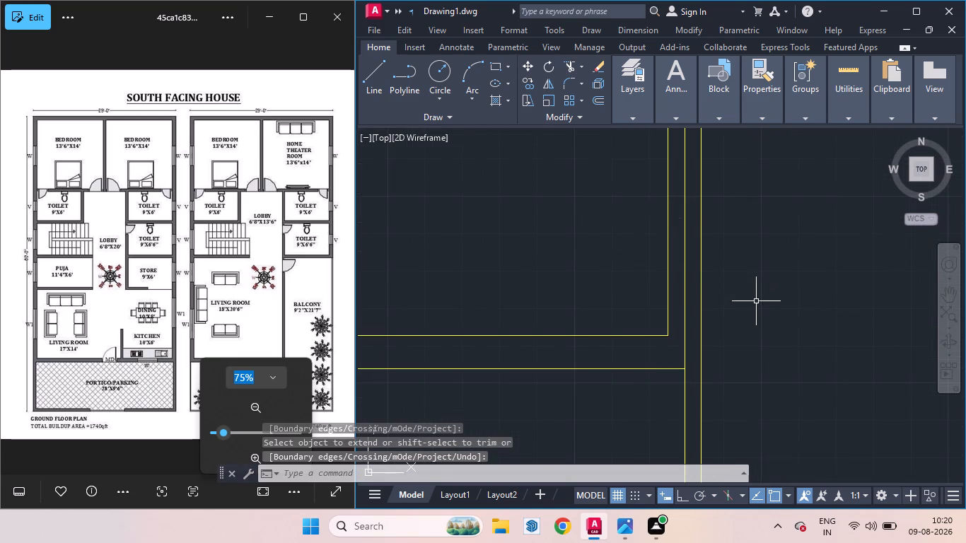
key(t)
key(r)
key(Return)
key(Return)
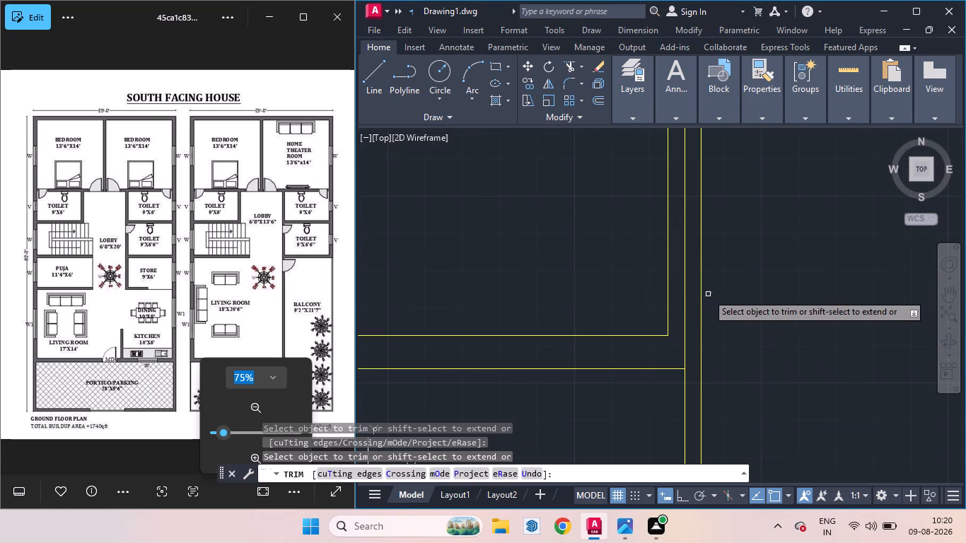
click(684, 299)
scroll(780, 297, down, 4)
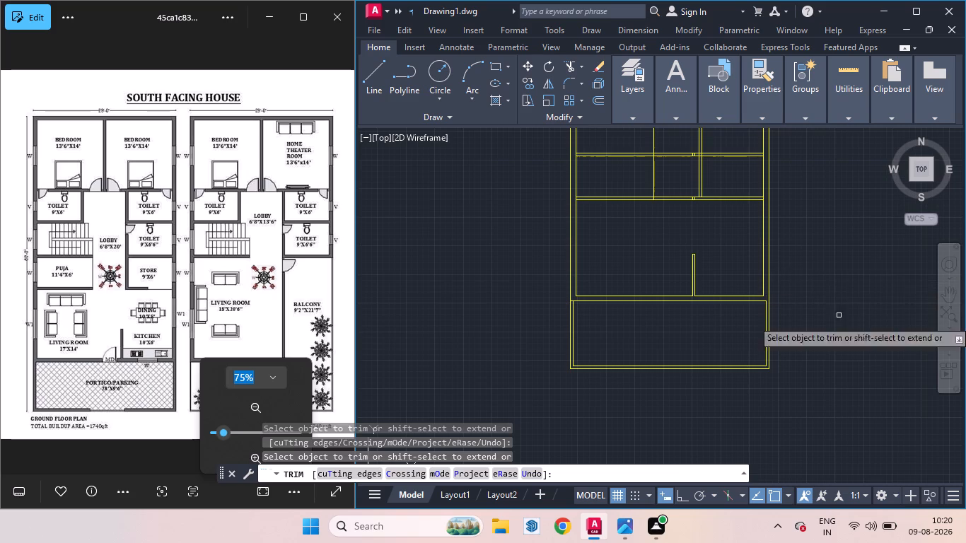
Trim the stub of the portico top wall's lower line inside the west wall.
scroll(569, 303, up, 6)
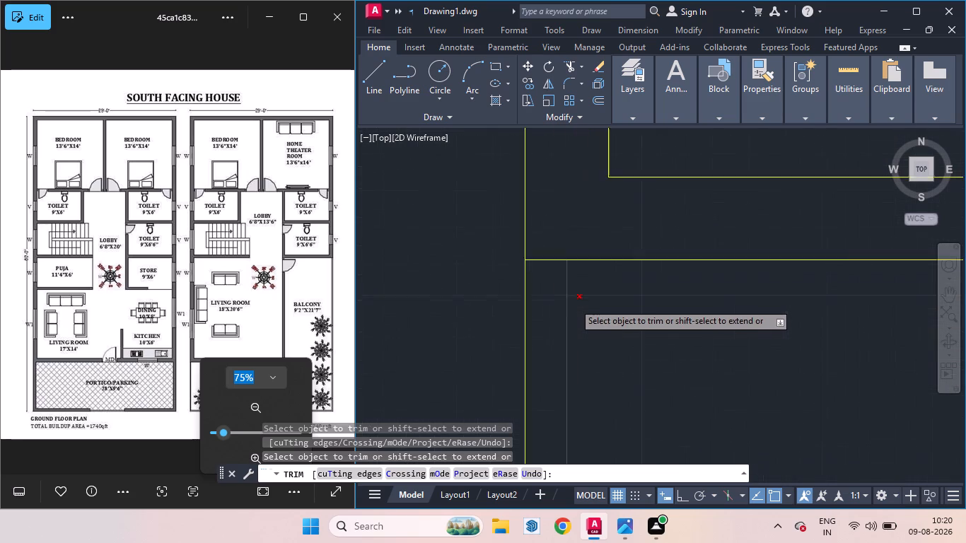
scroll(574, 303, up, 1)
click(526, 238)
scroll(439, 354, down, 5)
scroll(568, 348, down, 5)
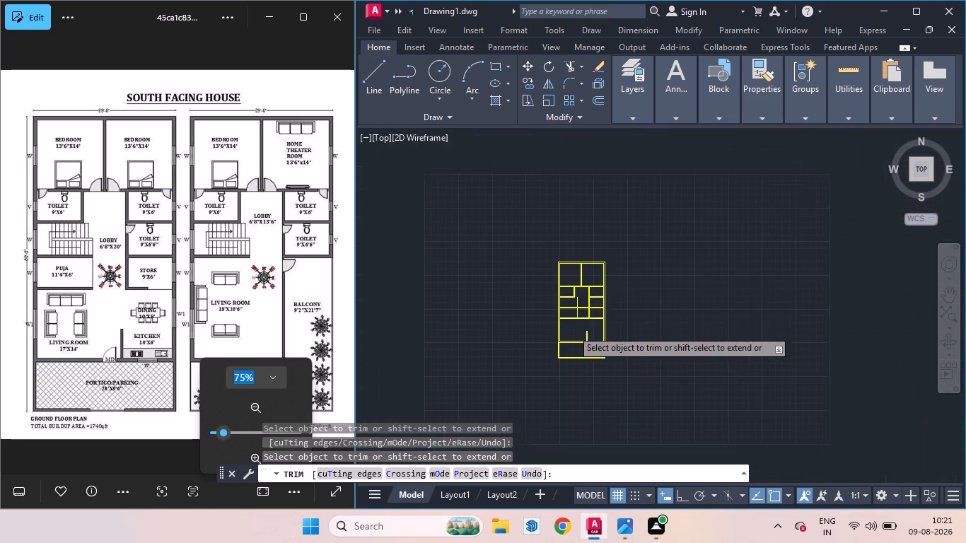
scroll(584, 402, up, 2)
scroll(587, 346, down, 1)
key(space)
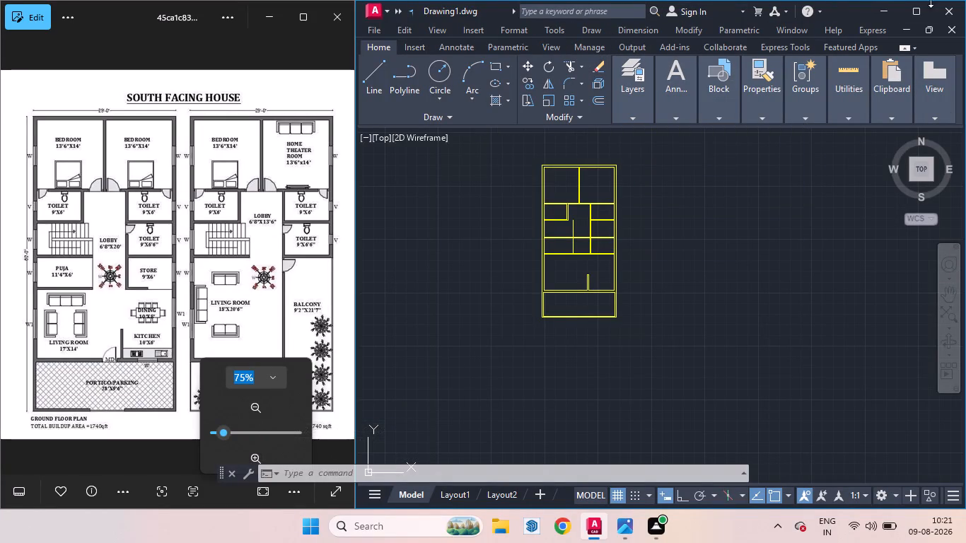
Make the stairs layer the current layer.
click(912, 7)
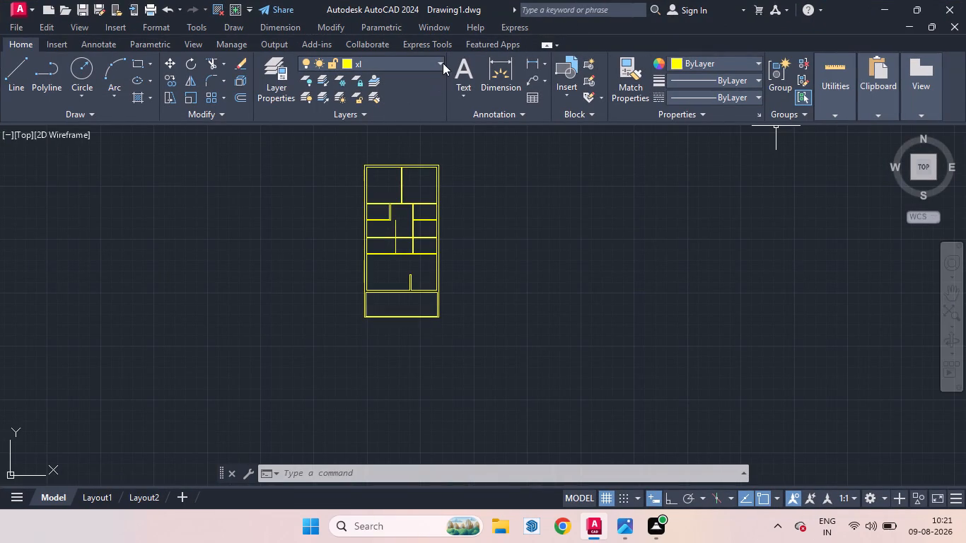
click(442, 63)
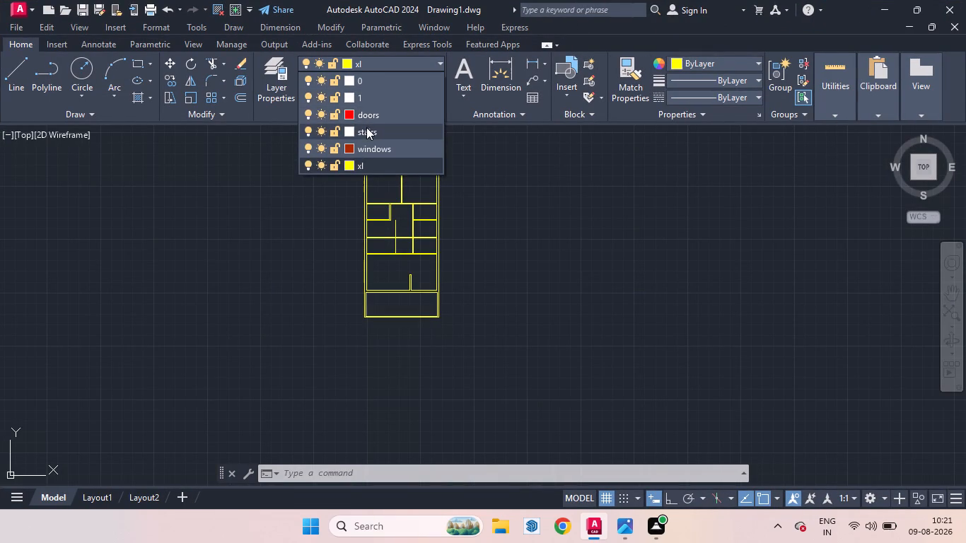
click(366, 127)
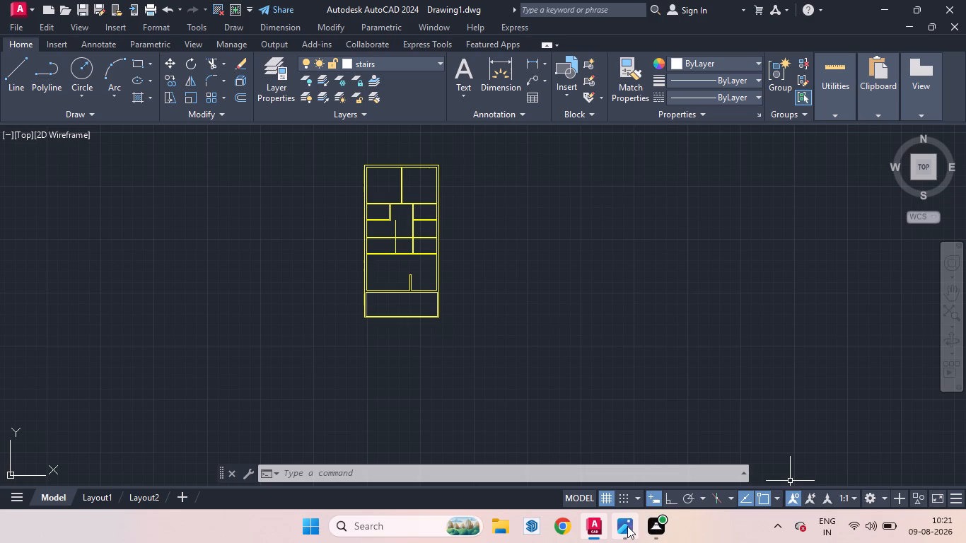
Arrange the reference image and the AutoCAD drawing side by side, with the image in the narrower window.
click(619, 465)
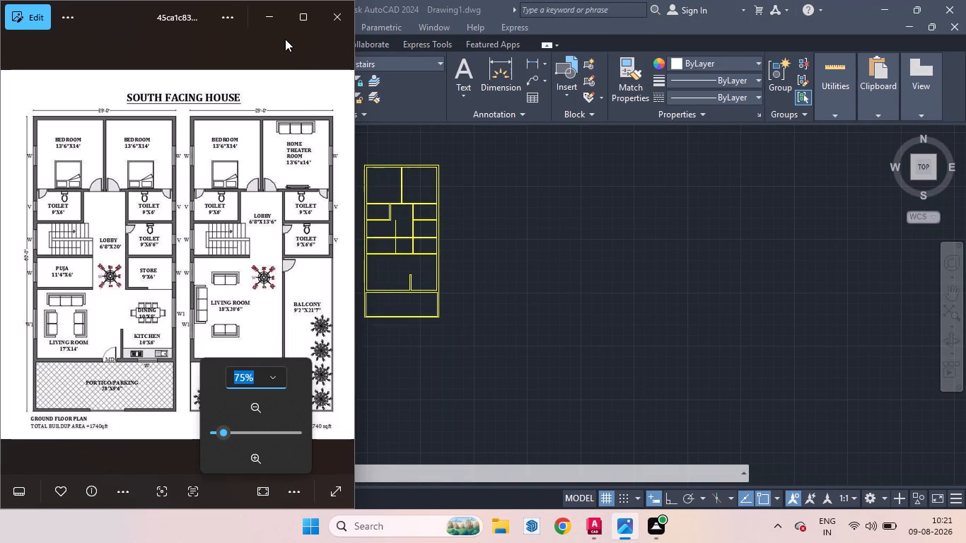
drag(285, 39, 409, 73)
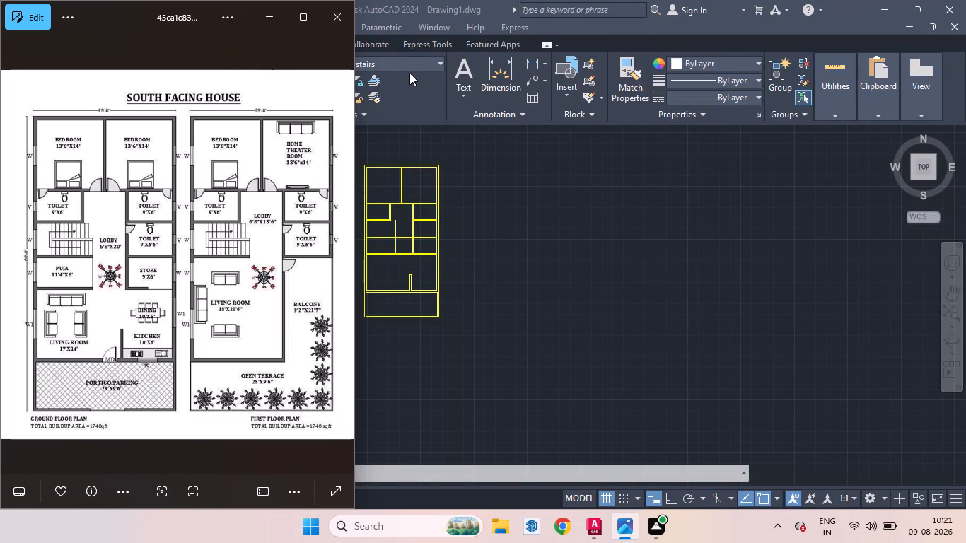
drag(409, 73, 410, 73)
click(583, 255)
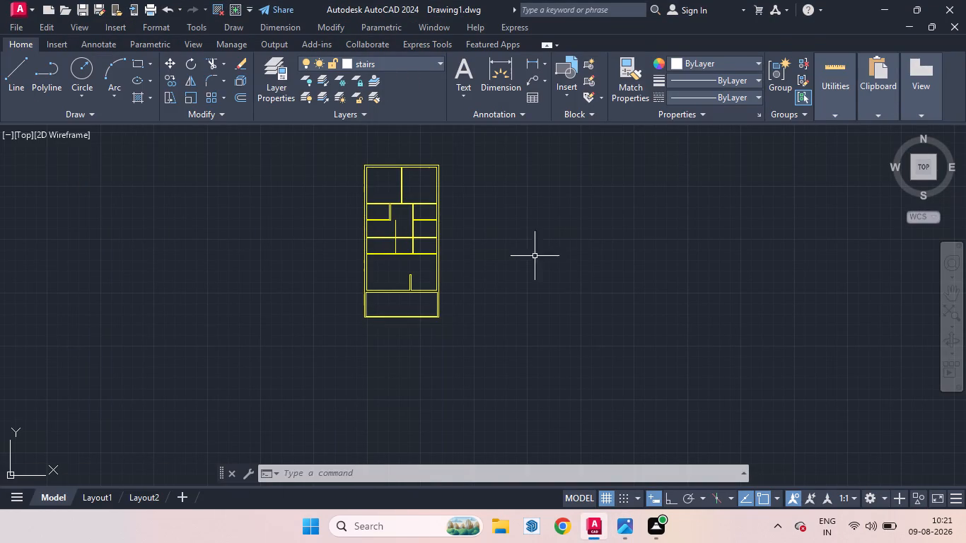
click(620, 455)
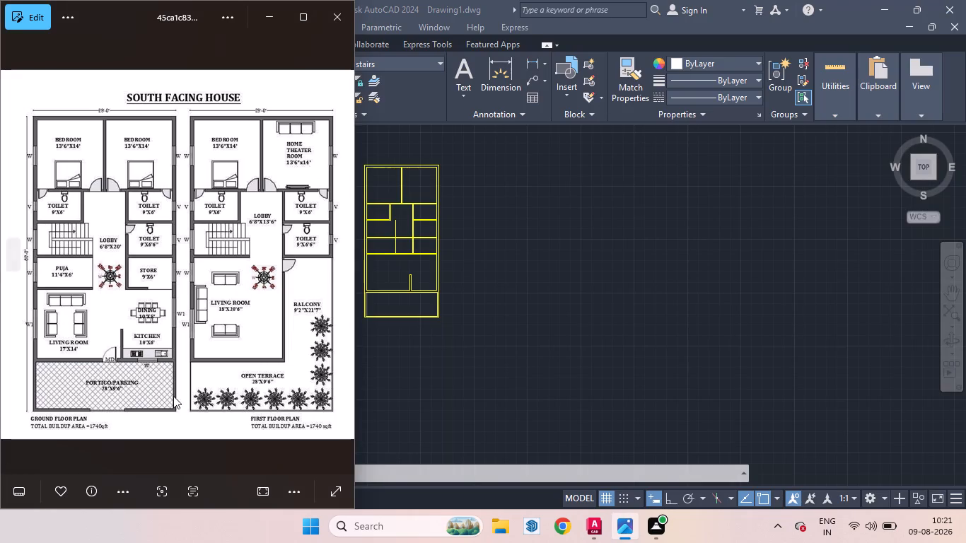
drag(147, 52, 249, 73)
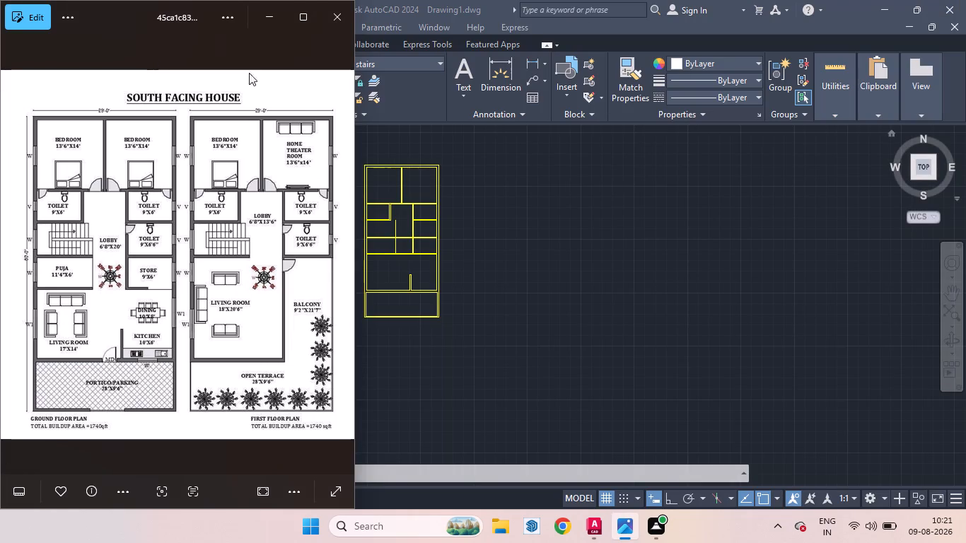
drag(249, 73, 299, 91)
drag(119, 21, 209, 171)
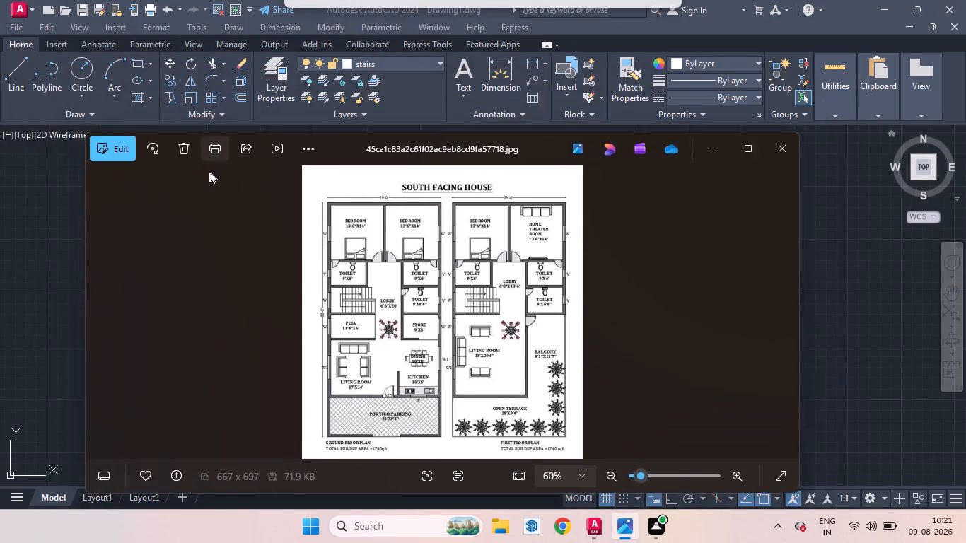
drag(209, 171, 0, 139)
click(694, 272)
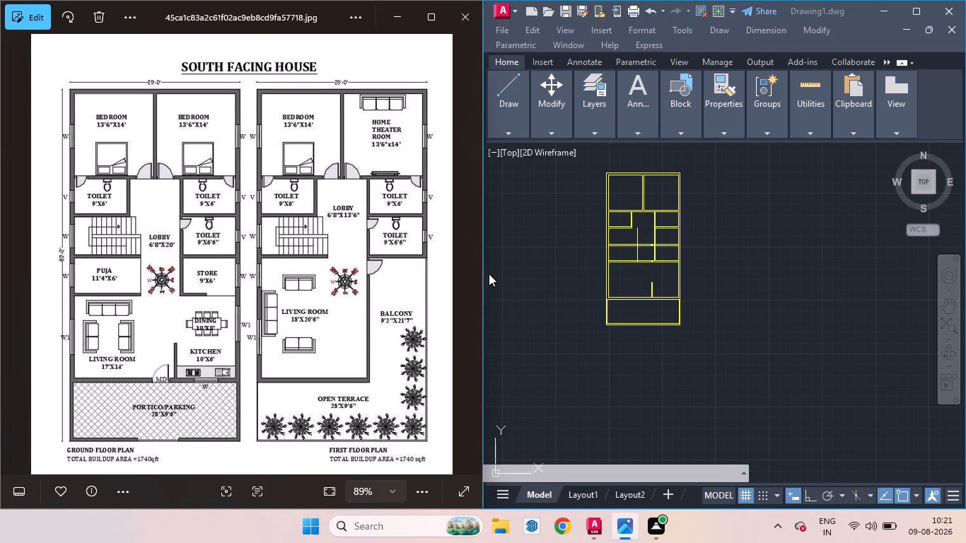
drag(484, 280, 265, 279)
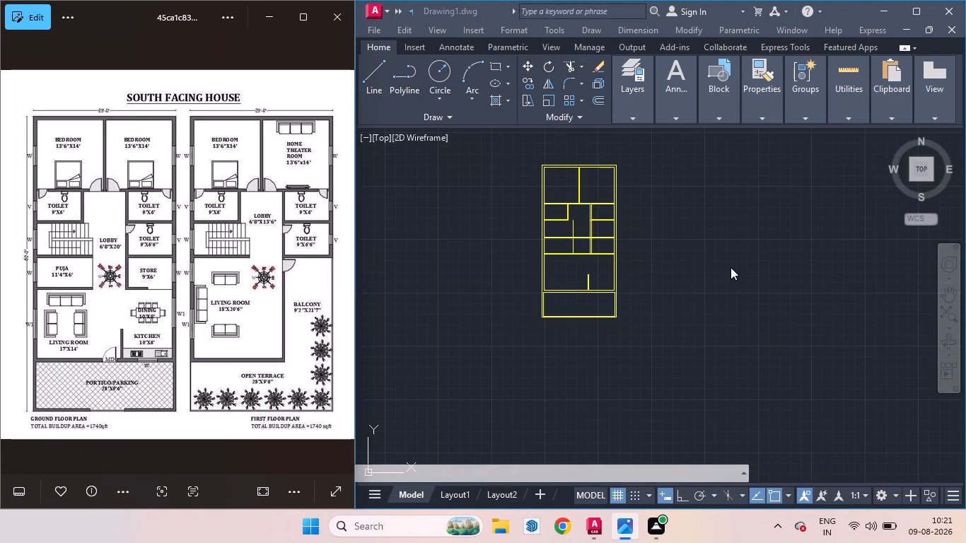
drag(713, 247, 716, 339)
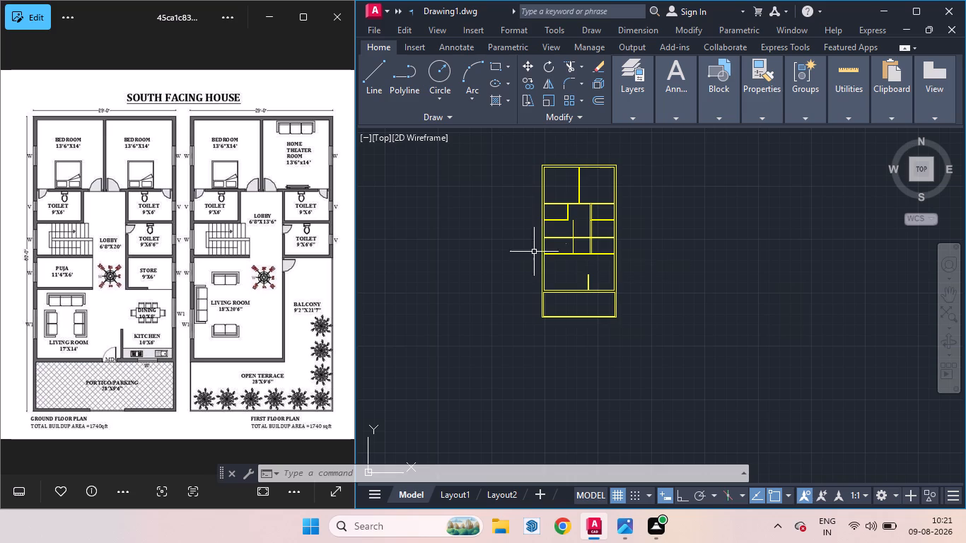
Start a line for the staircase between the west toilet and the puja room, and check the active object snap modes.
scroll(554, 214, up, 3)
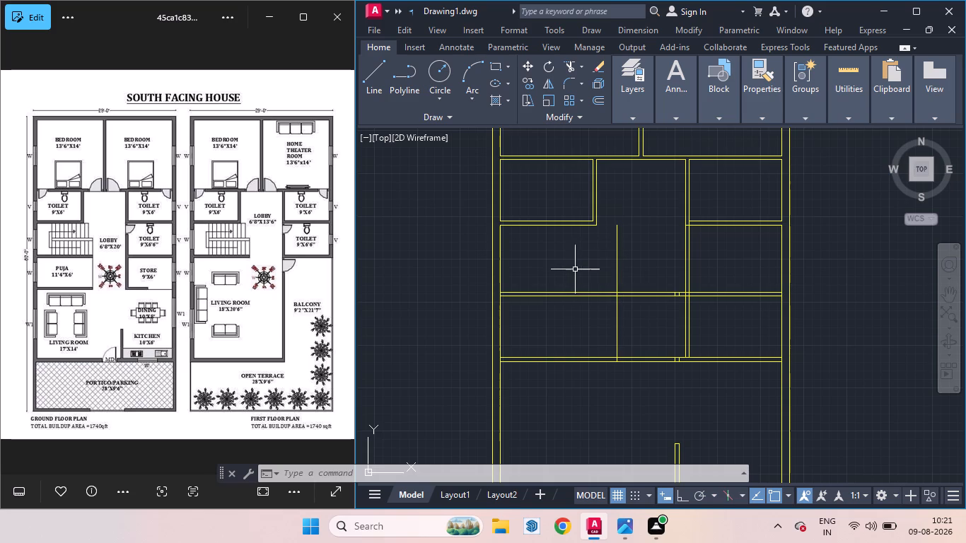
key(l)
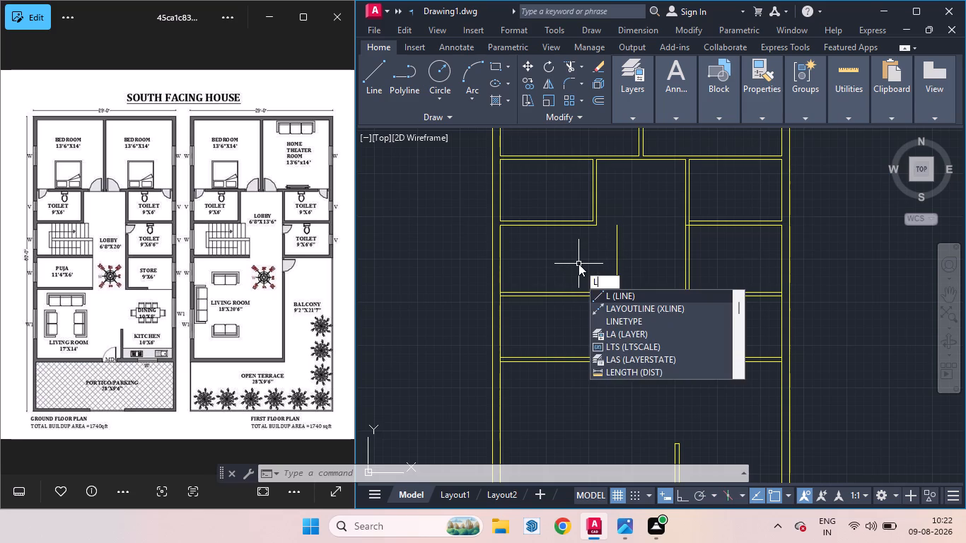
key(Return)
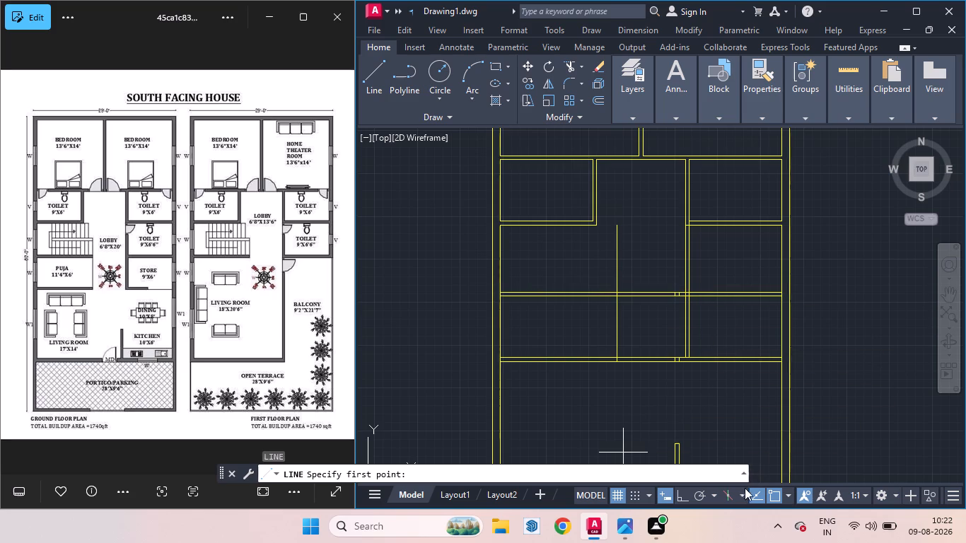
click(786, 498)
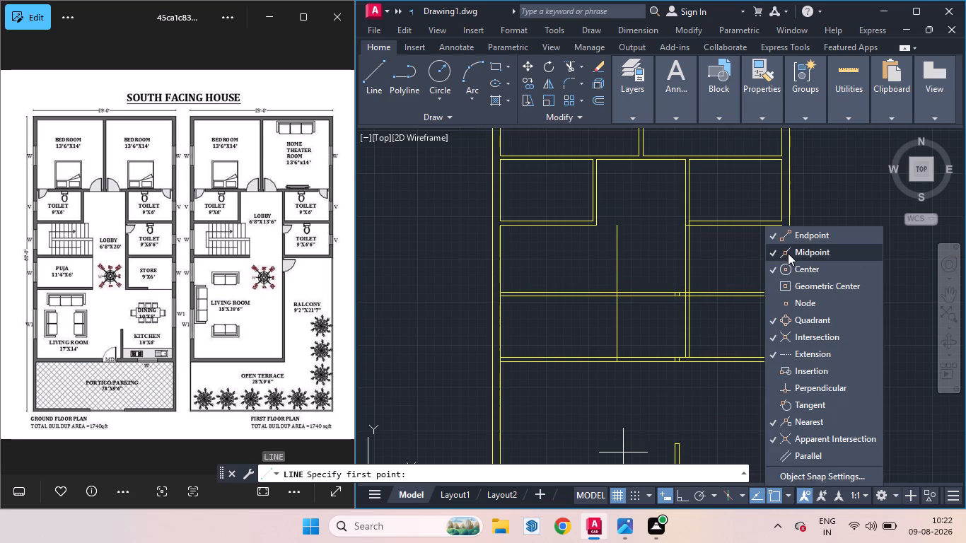
click(679, 499)
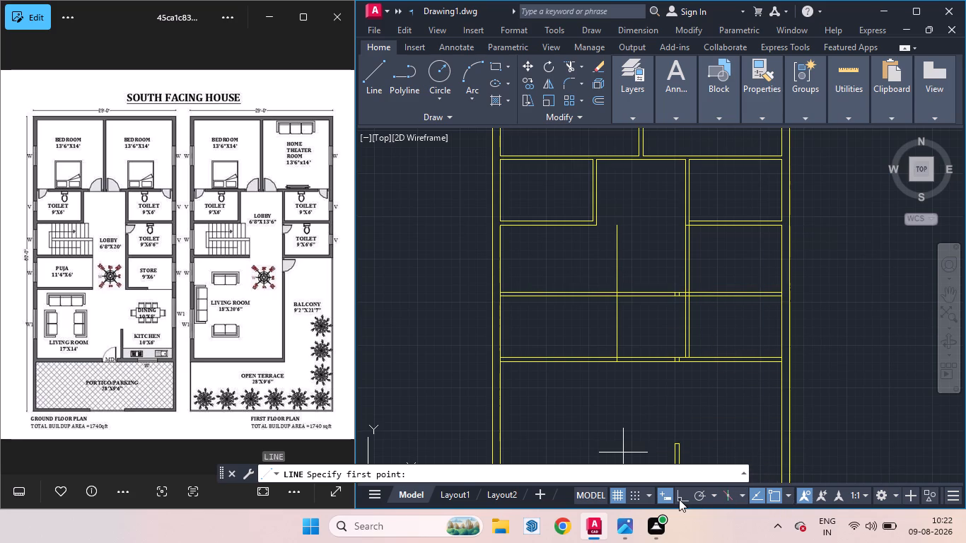
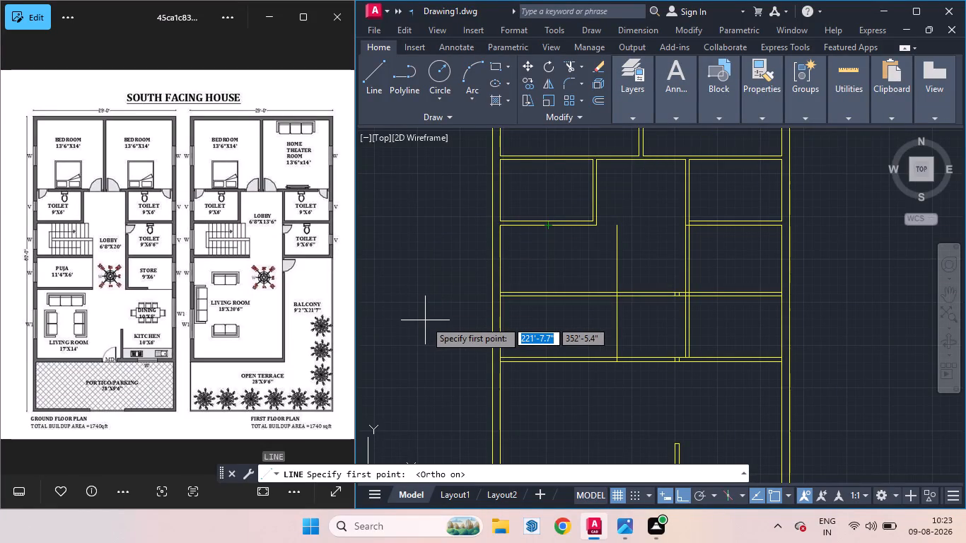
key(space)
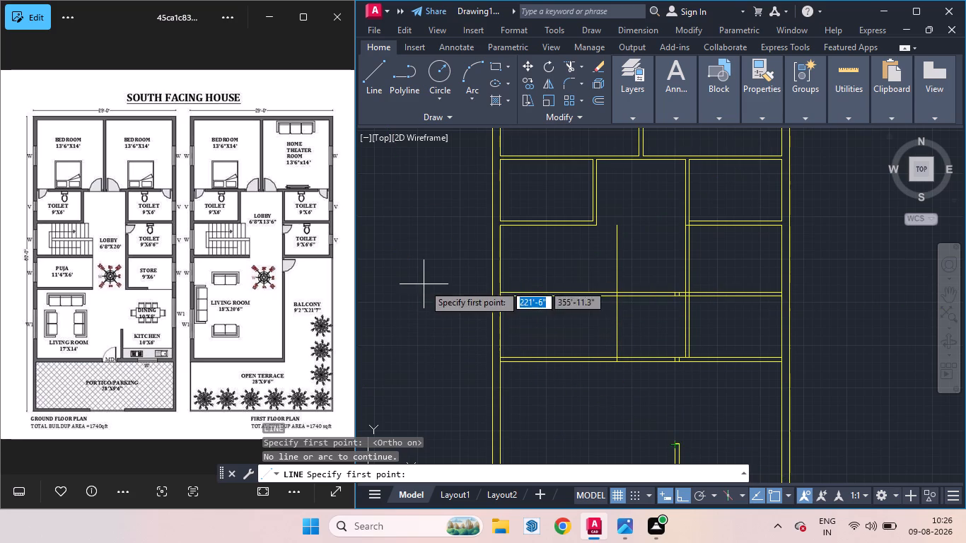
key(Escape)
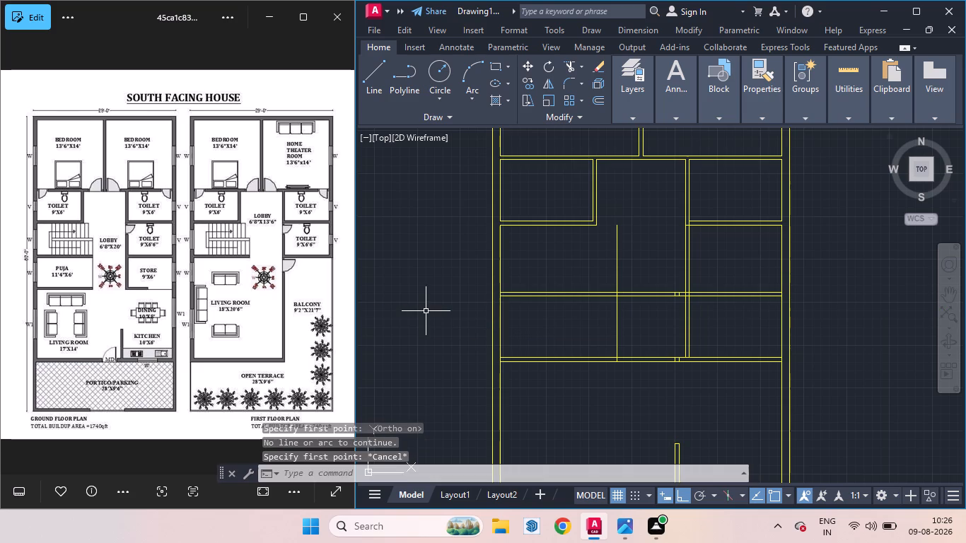
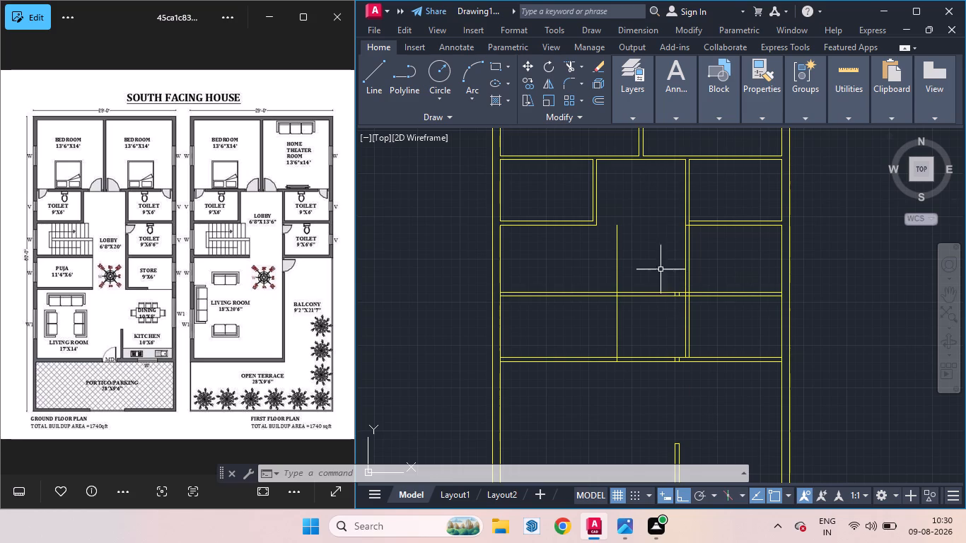
Draw a horizontal line about 15'-11" long from the vertical line bounding the stair bay westward past the outer wall.
scroll(604, 357, down, 1)
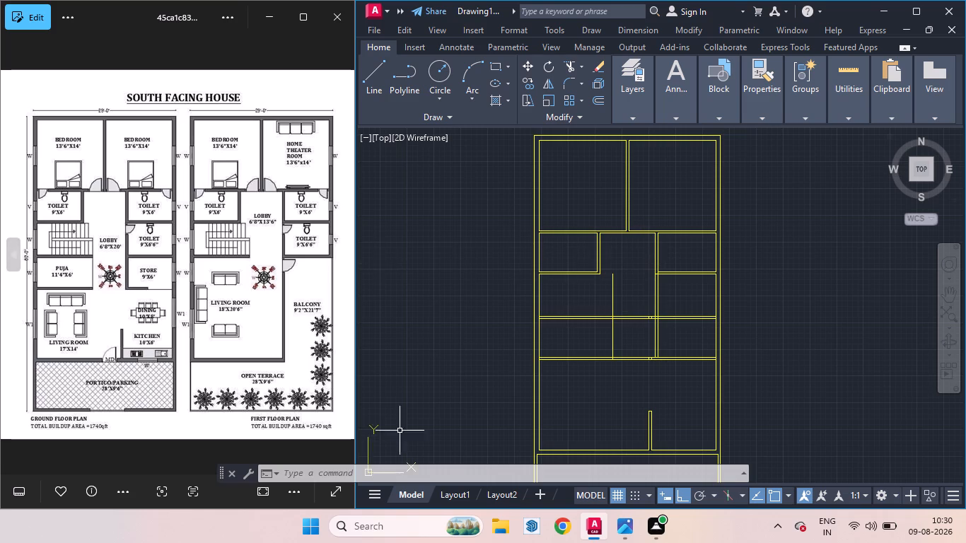
scroll(527, 378, down, 3)
scroll(575, 400, up, 3)
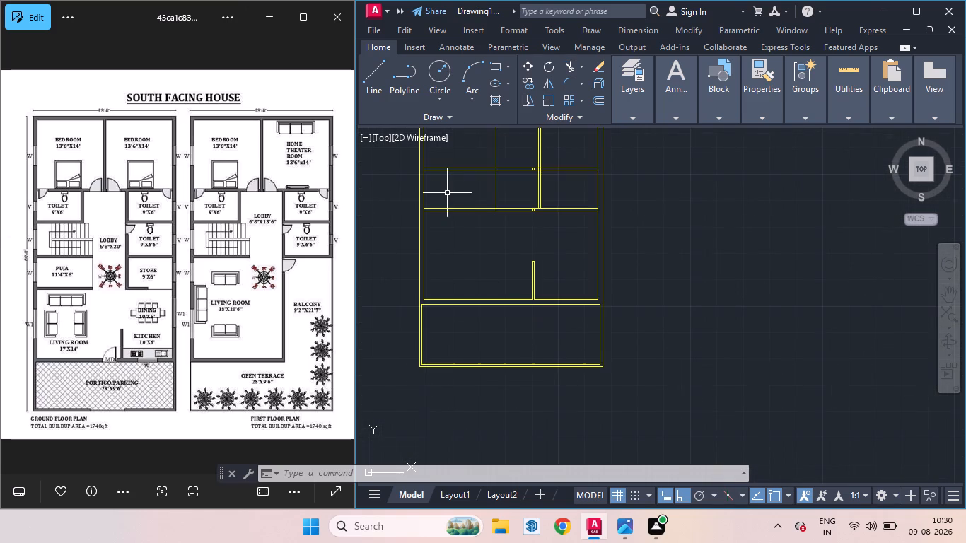
scroll(483, 264, down, 1)
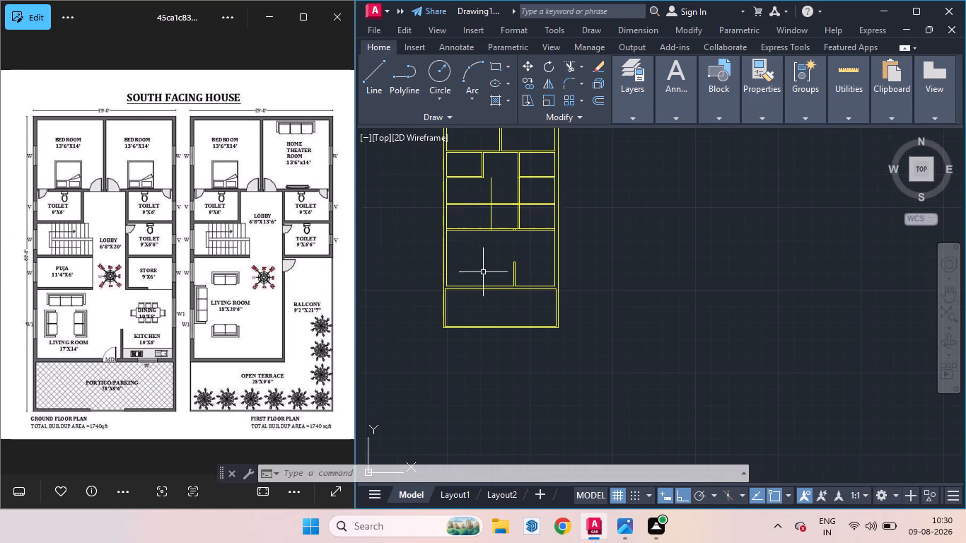
scroll(459, 173, up, 2)
key(l)
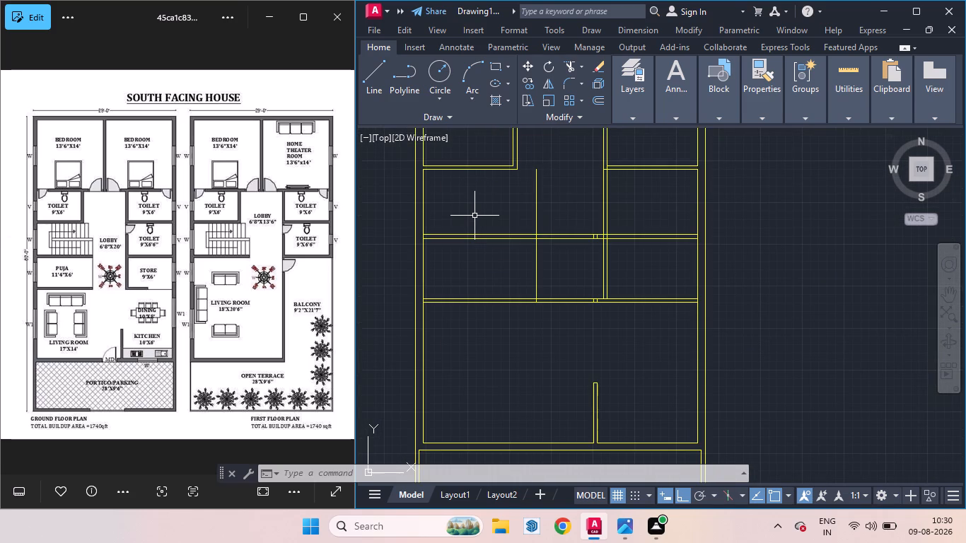
key(Return)
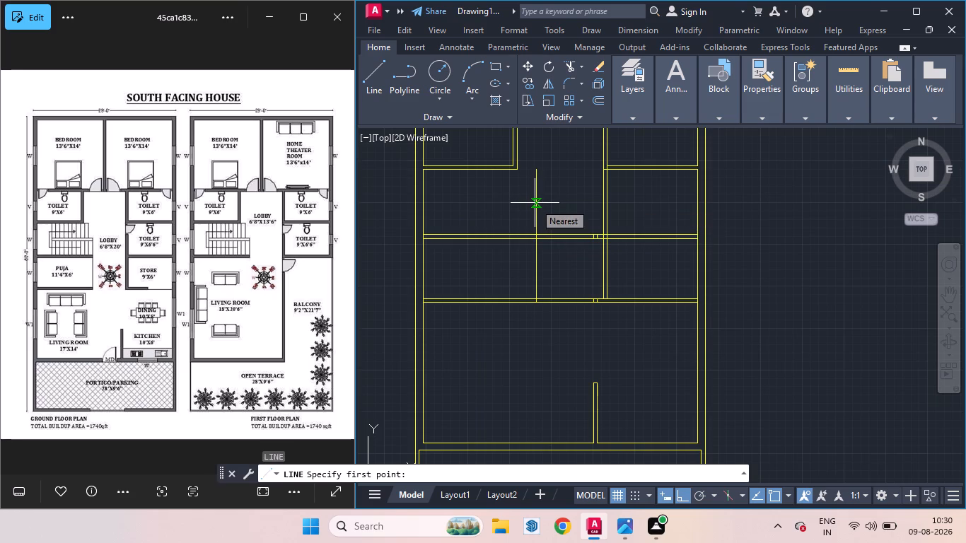
click(535, 203)
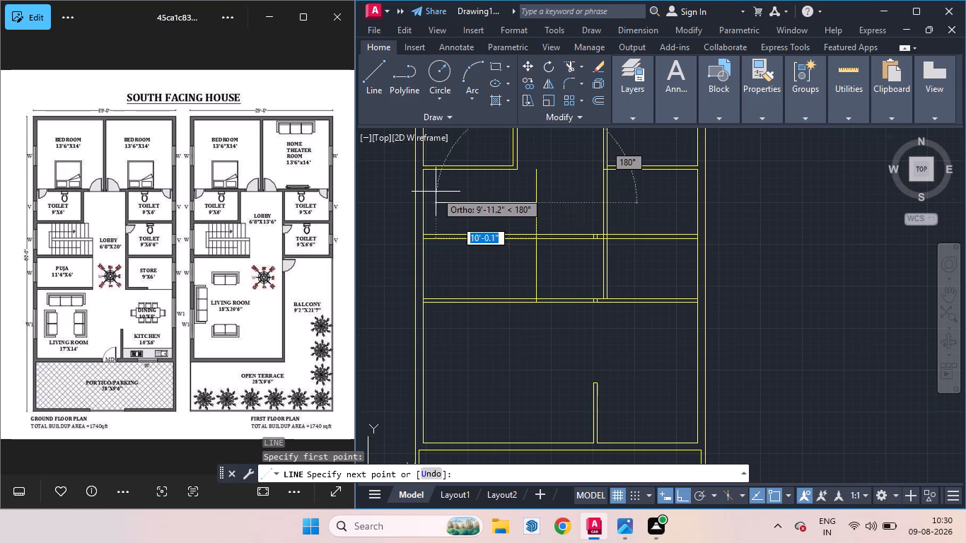
click(376, 201)
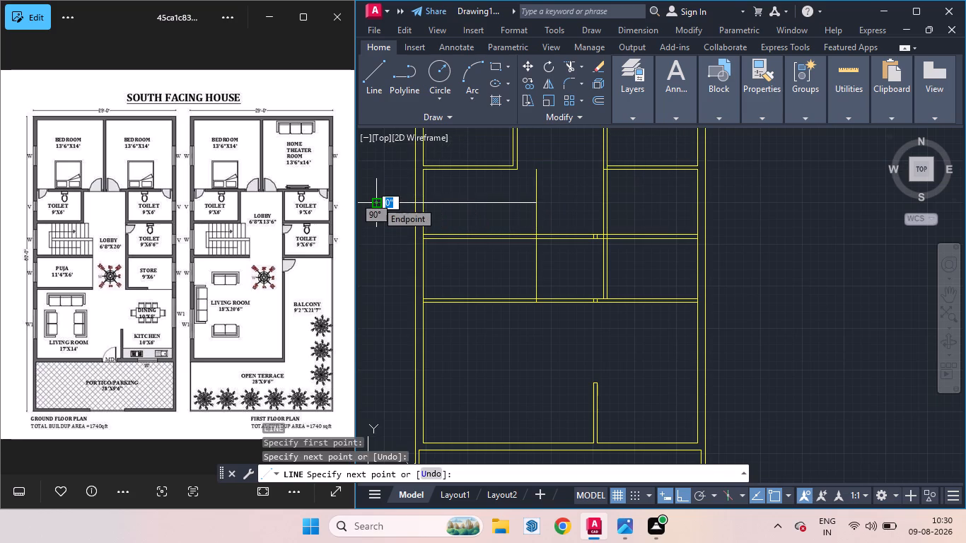
key(space)
Trim the new horizontal stair line back to the inner face of the west outer wall.
text(tr)
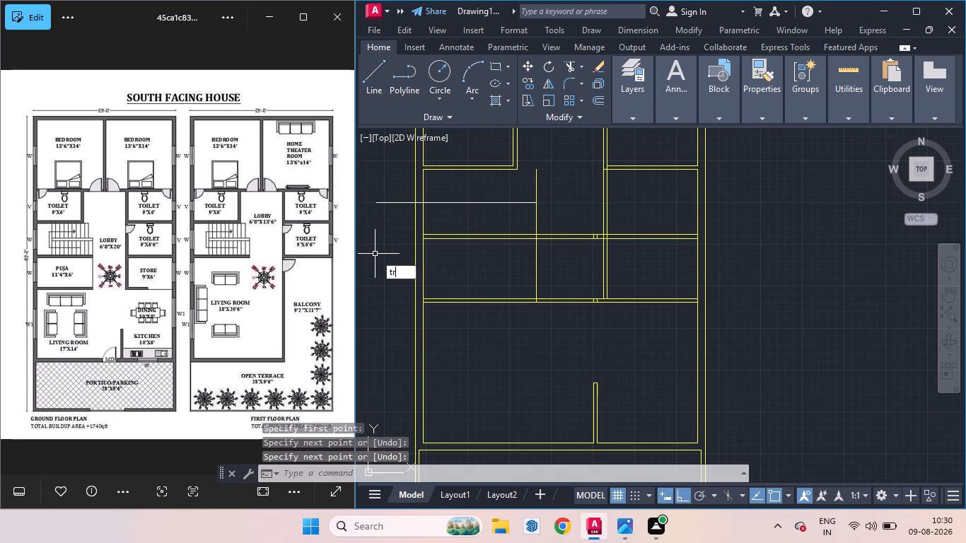
key(Return)
key(Return)
drag(393, 186, 391, 237)
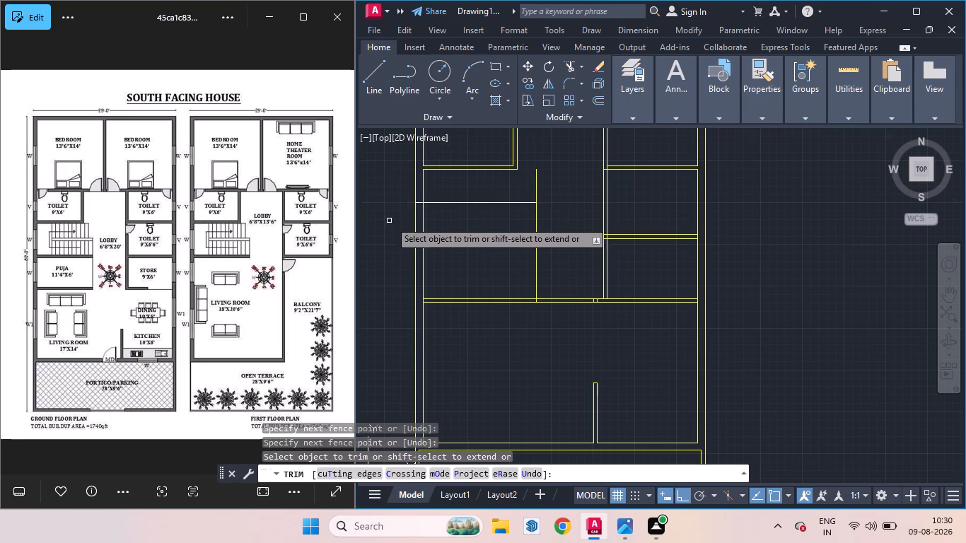
scroll(405, 202, up, 2)
drag(440, 190, 440, 231)
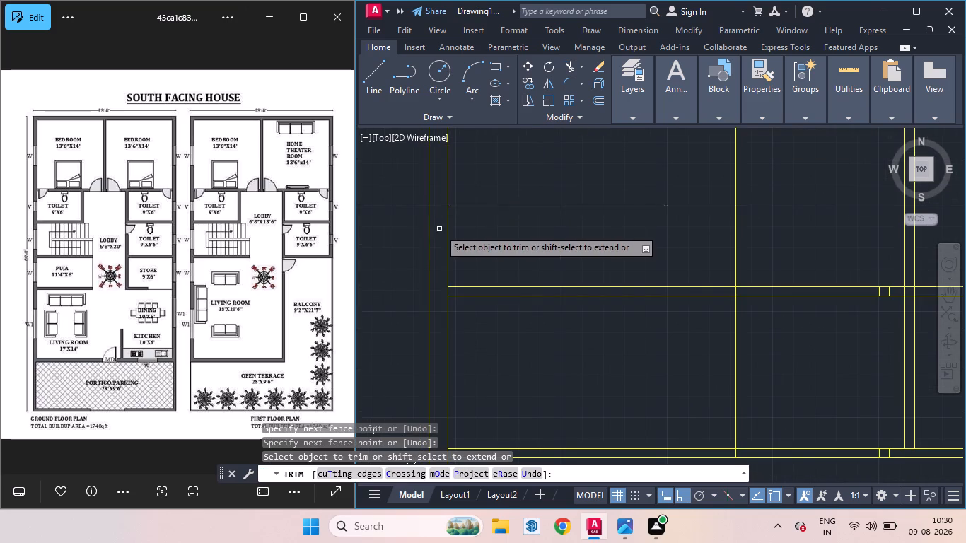
key(space)
scroll(323, 228, down, 3)
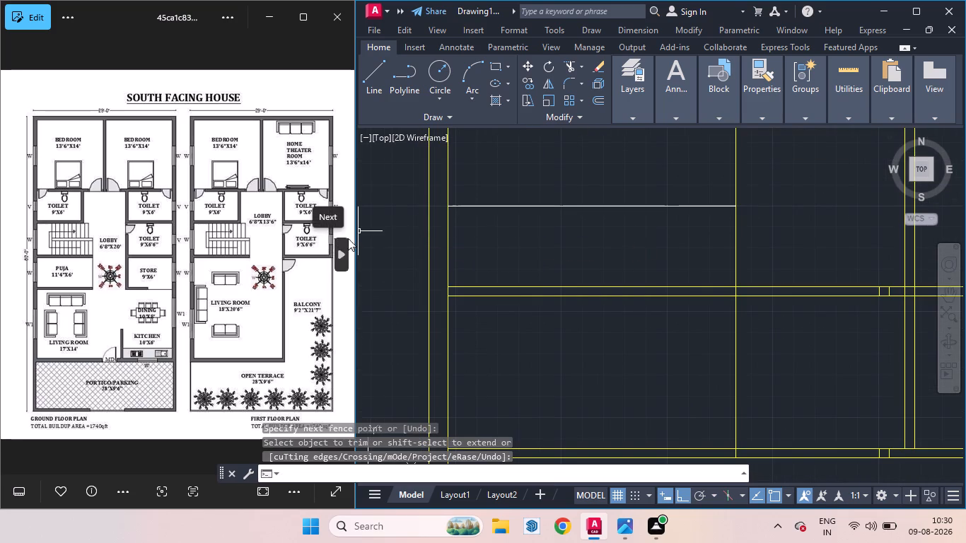
scroll(405, 243, down, 3)
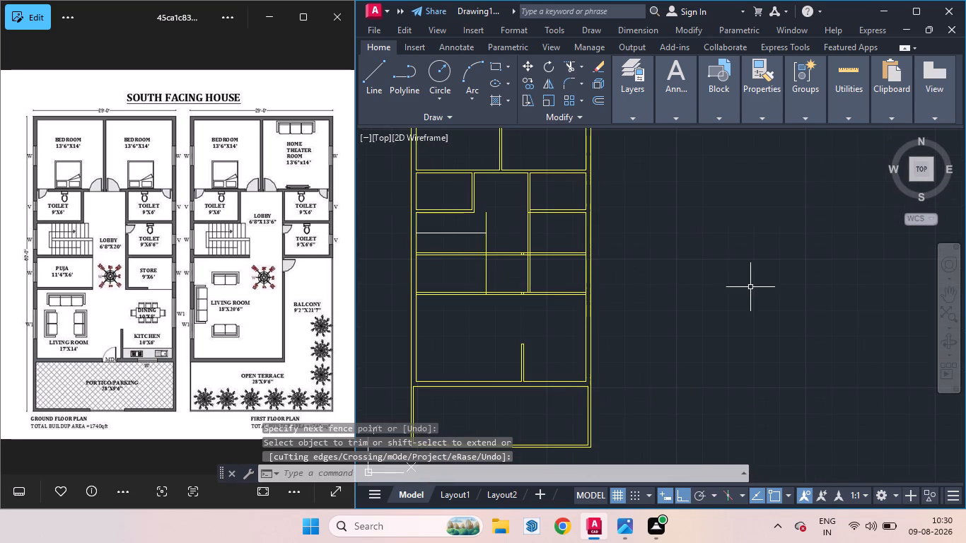
key(space)
key(space)
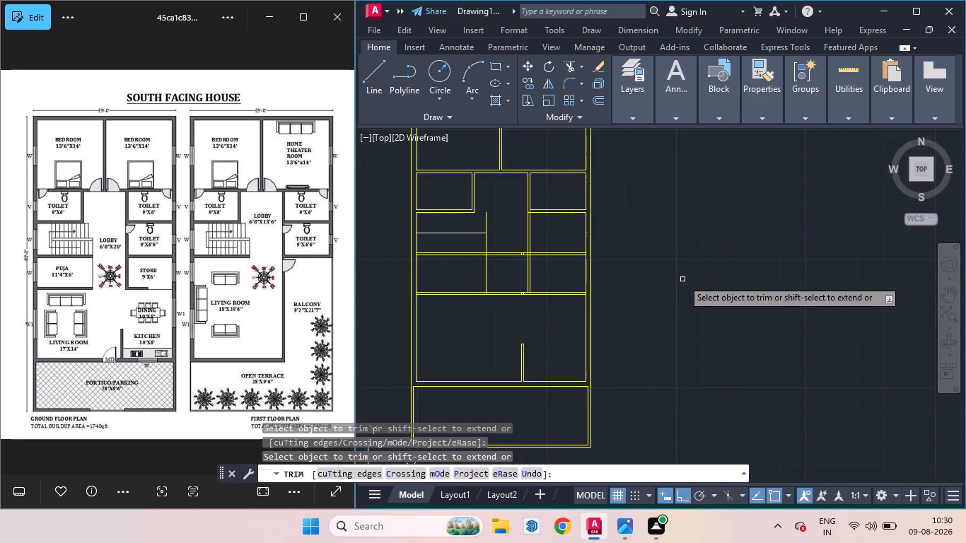
key(Escape)
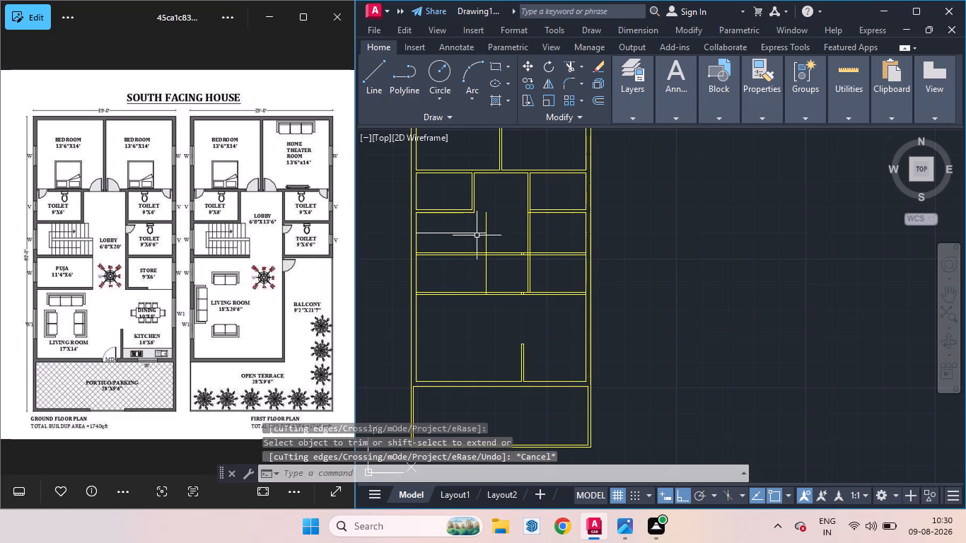
Copy the horizontal stair line from its midpoint to a parallel position just above the original.
scroll(477, 235, up, 1)
scroll(424, 231, down, 1)
scroll(402, 228, up, 1)
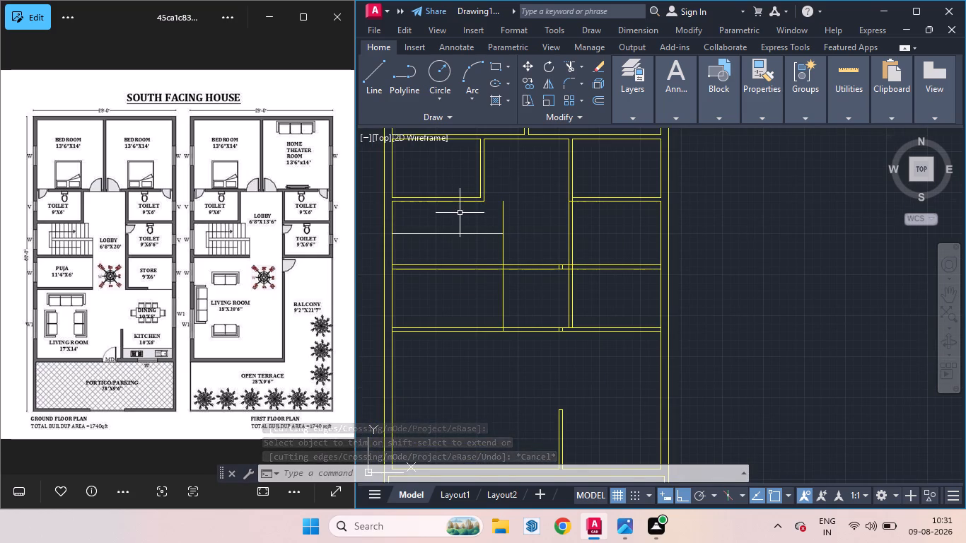
scroll(436, 236, up, 1)
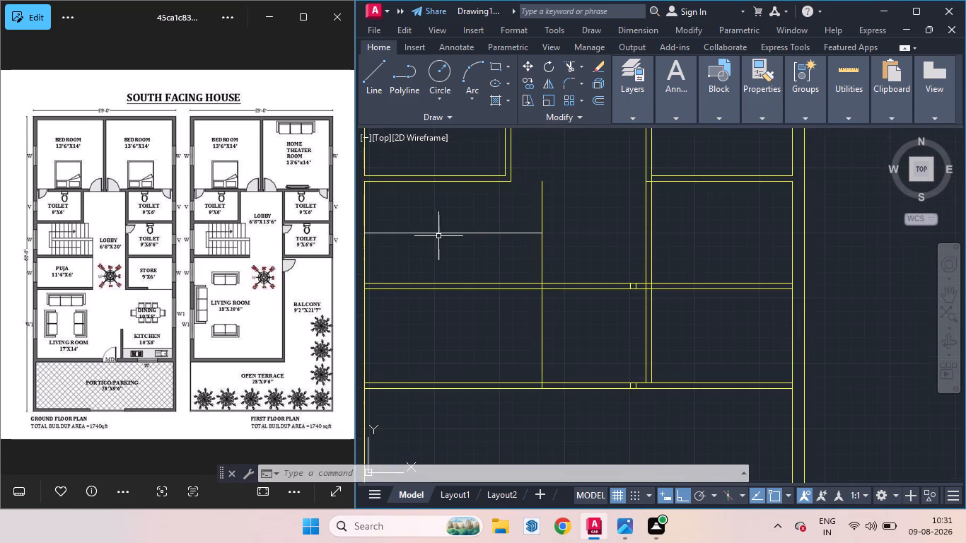
scroll(439, 236, down, 1)
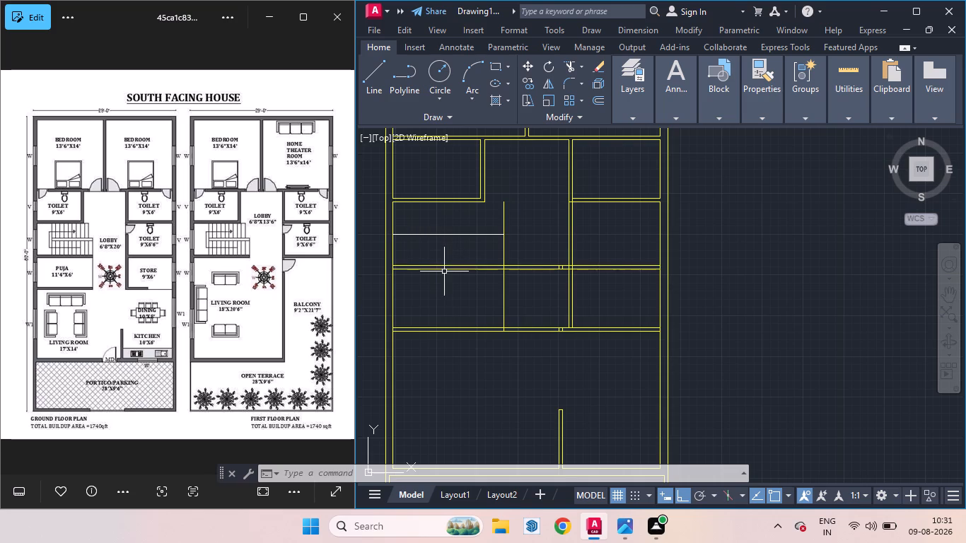
scroll(418, 245, down, 1)
scroll(400, 242, up, 1)
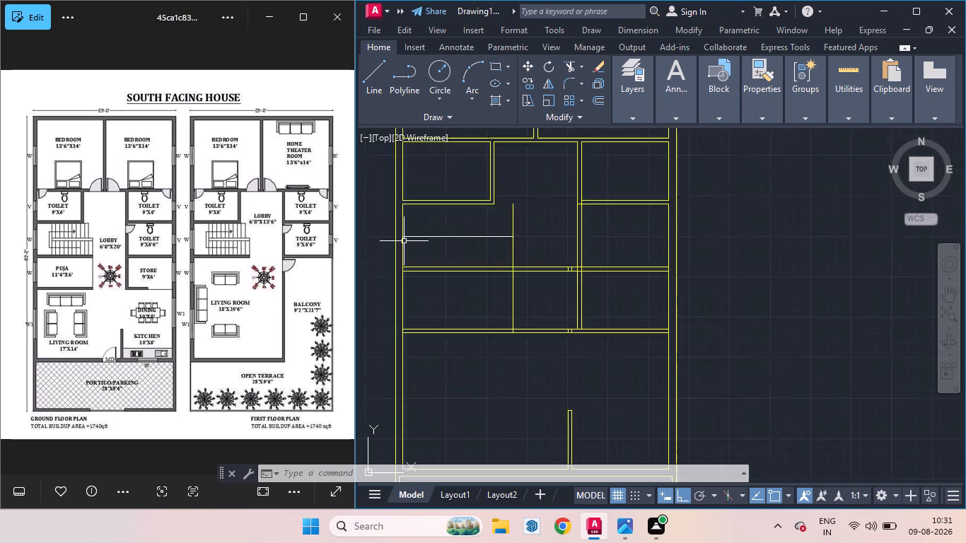
scroll(406, 241, up, 1)
scroll(409, 240, down, 1)
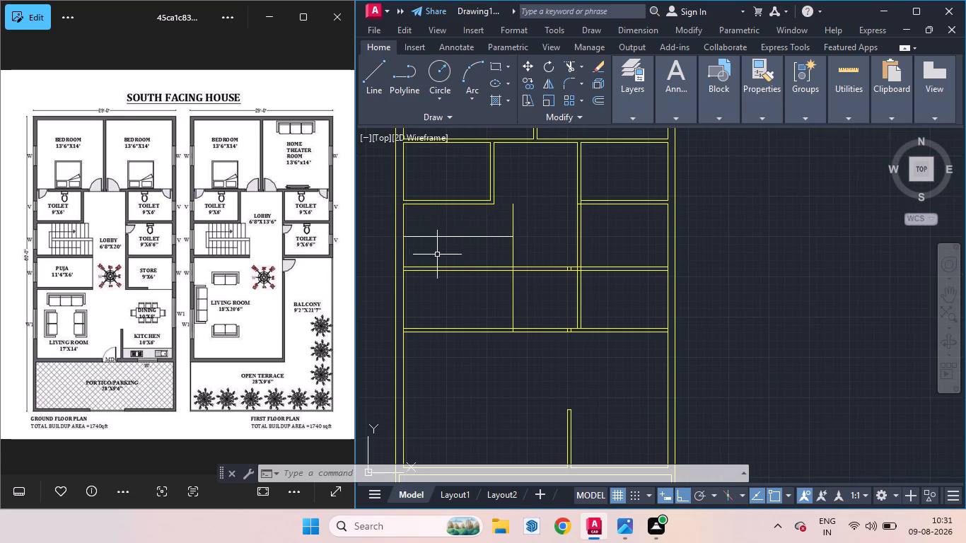
scroll(458, 241, up, 1)
click(439, 235)
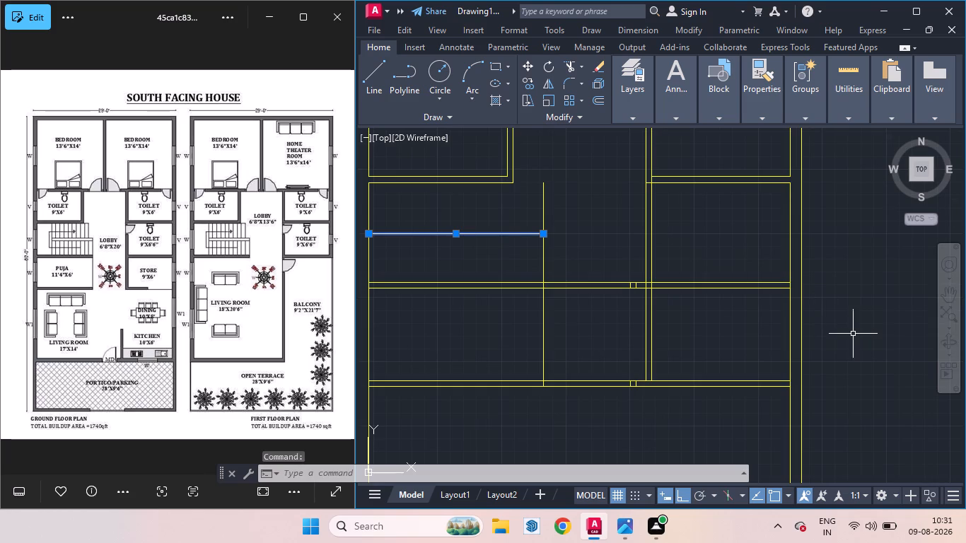
text(co)
key(Return)
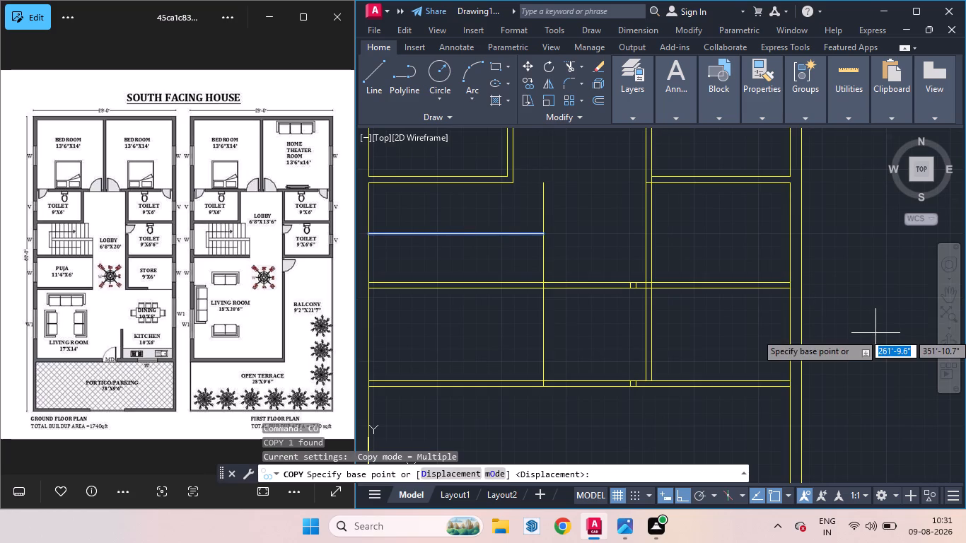
click(459, 233)
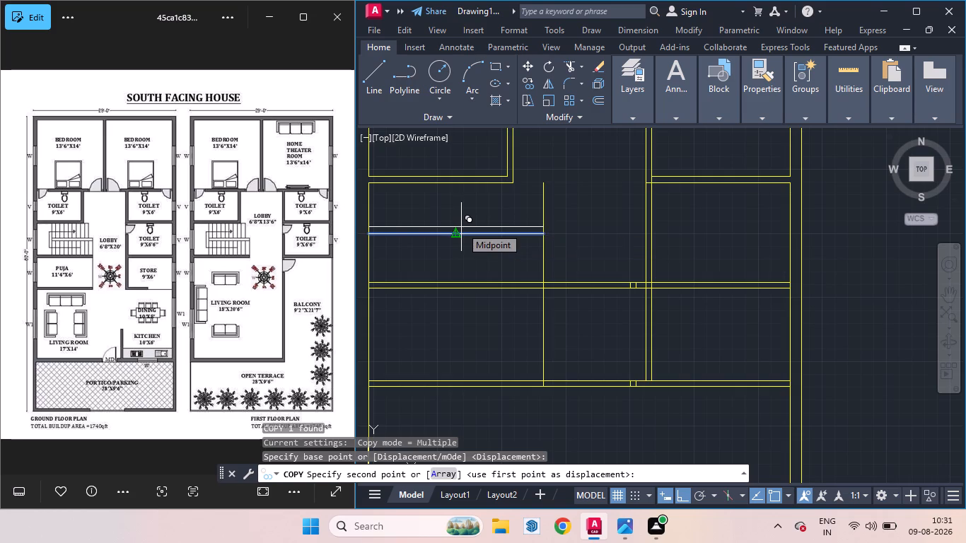
click(461, 227)
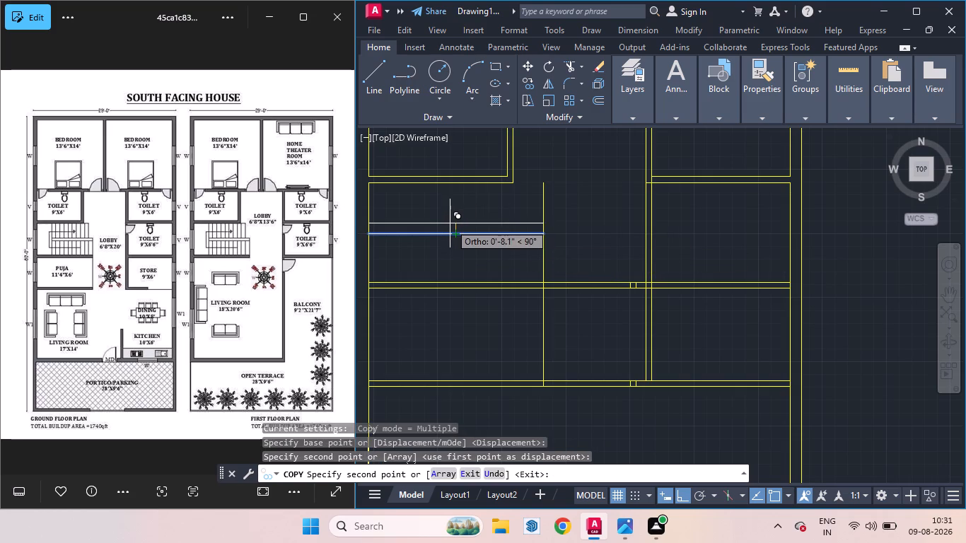
click(450, 226)
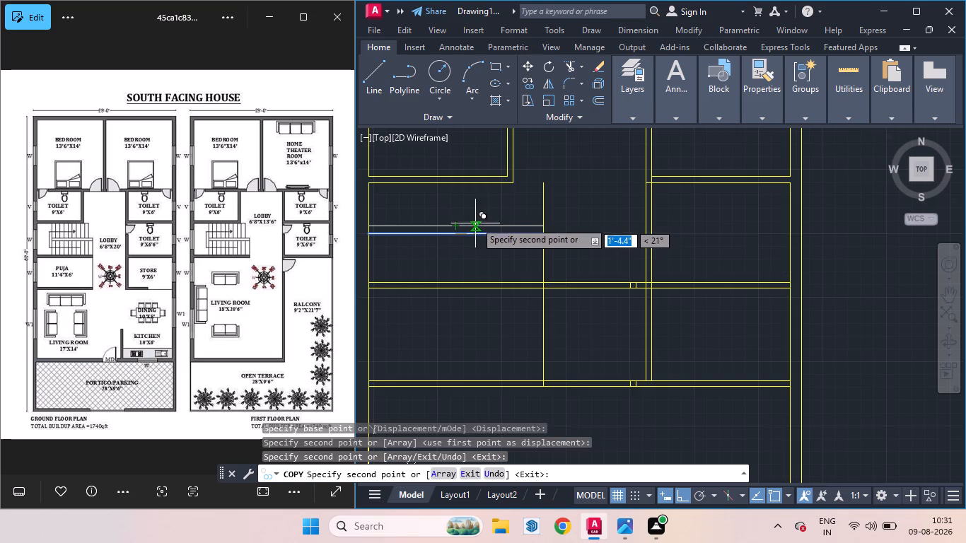
key(space)
scroll(530, 245, down, 3)
scroll(501, 271, up, 3)
scroll(490, 241, down, 1)
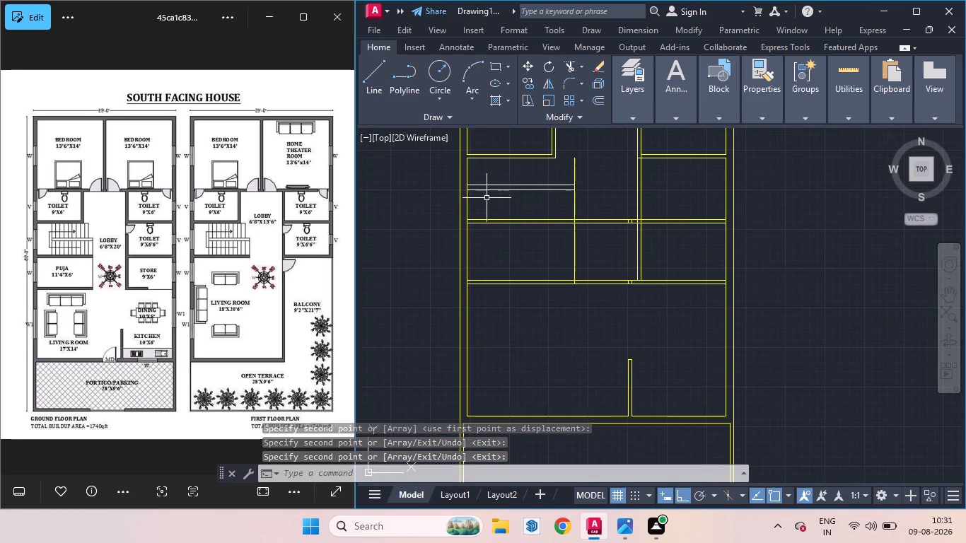
scroll(526, 187, up, 2)
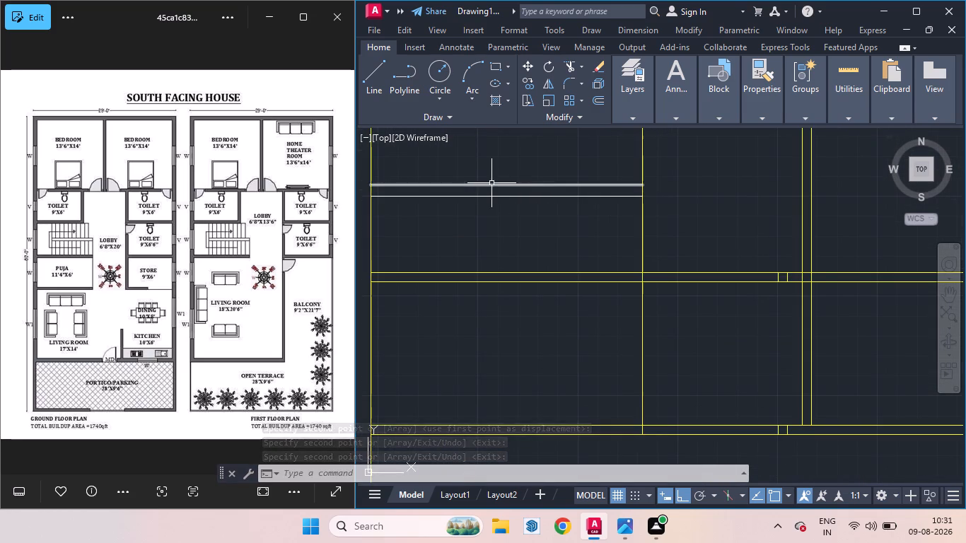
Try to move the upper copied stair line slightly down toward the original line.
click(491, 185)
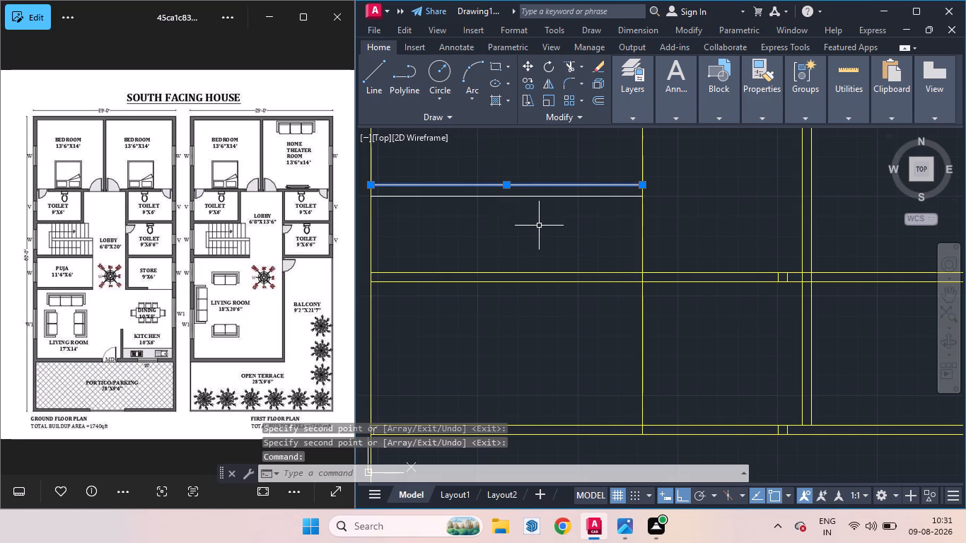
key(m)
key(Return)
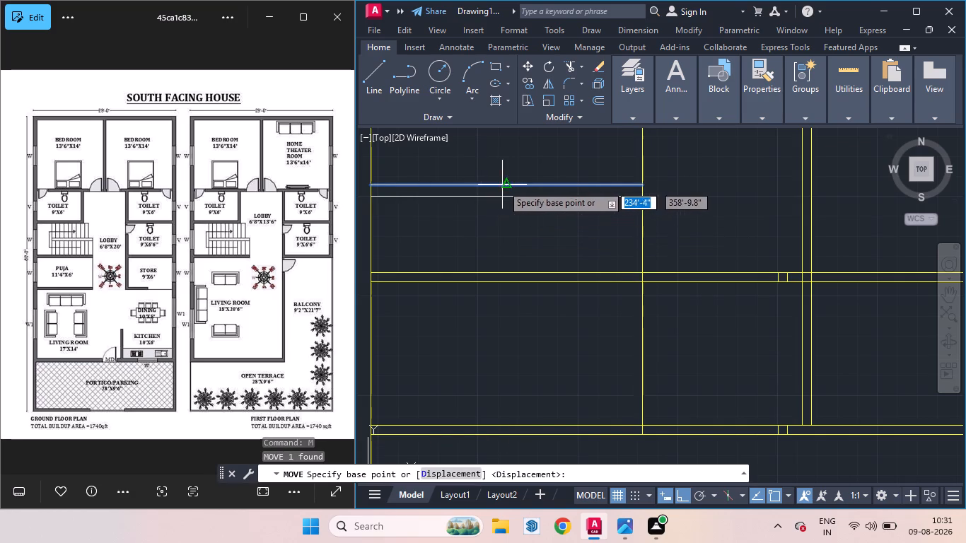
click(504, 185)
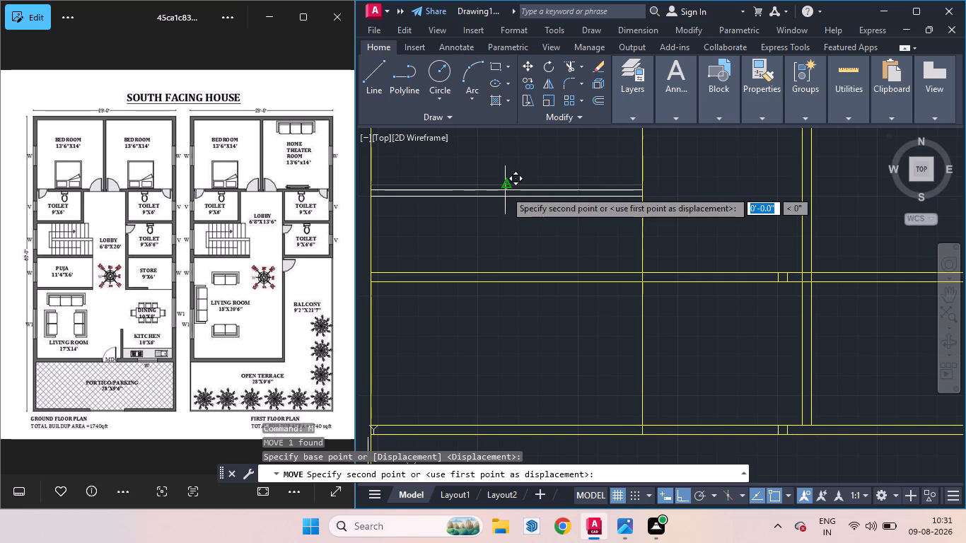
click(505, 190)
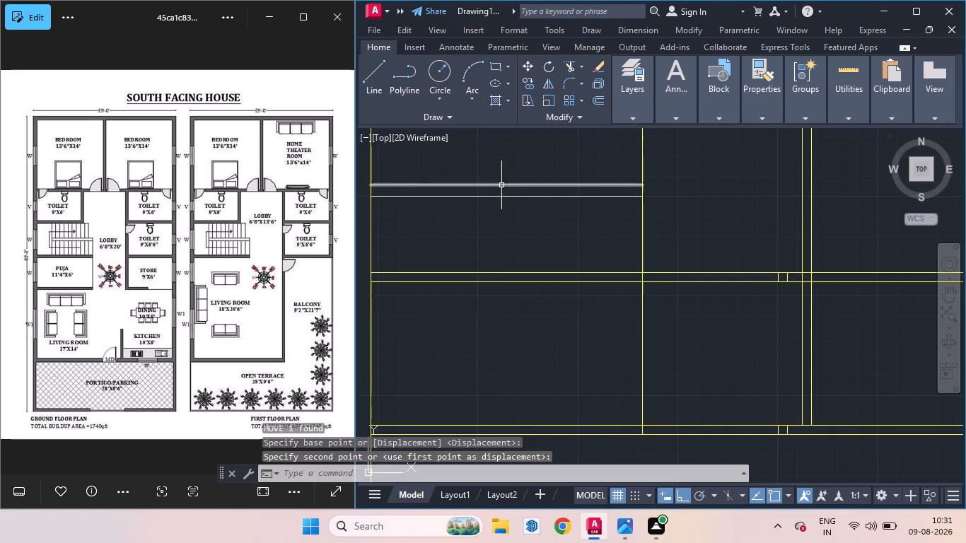
Move the upper stair line about 4.7" down so it lies close above the original line.
click(501, 185)
key(m)
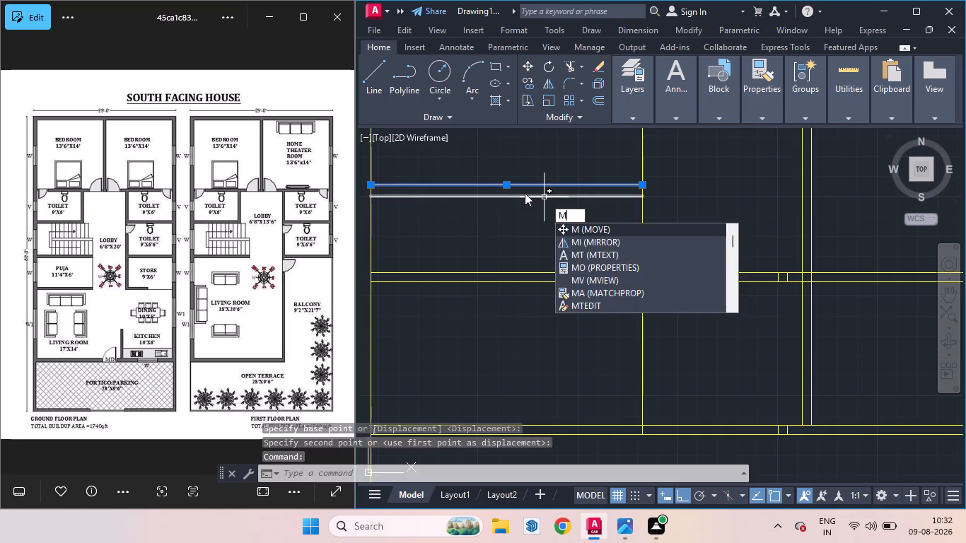
key(Return)
click(508, 187)
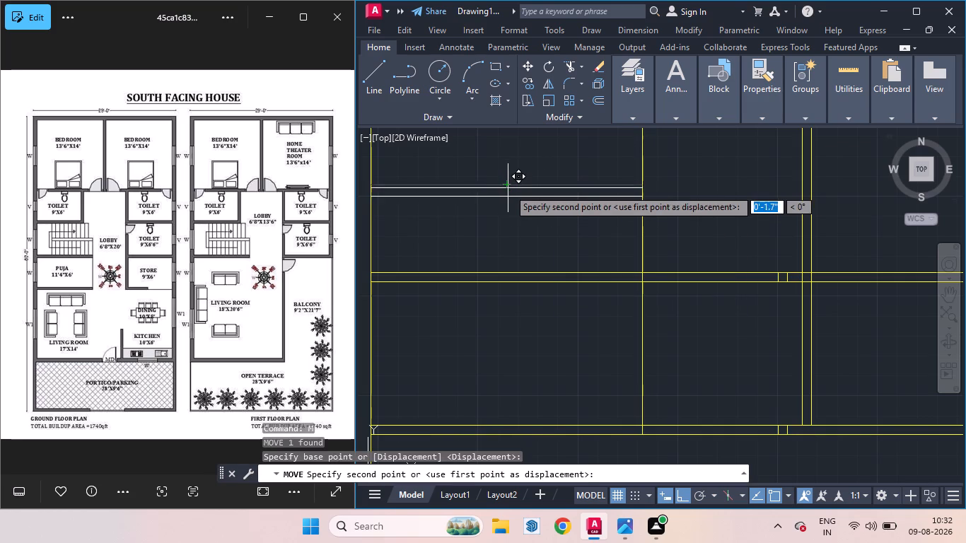
scroll(504, 194, up, 5)
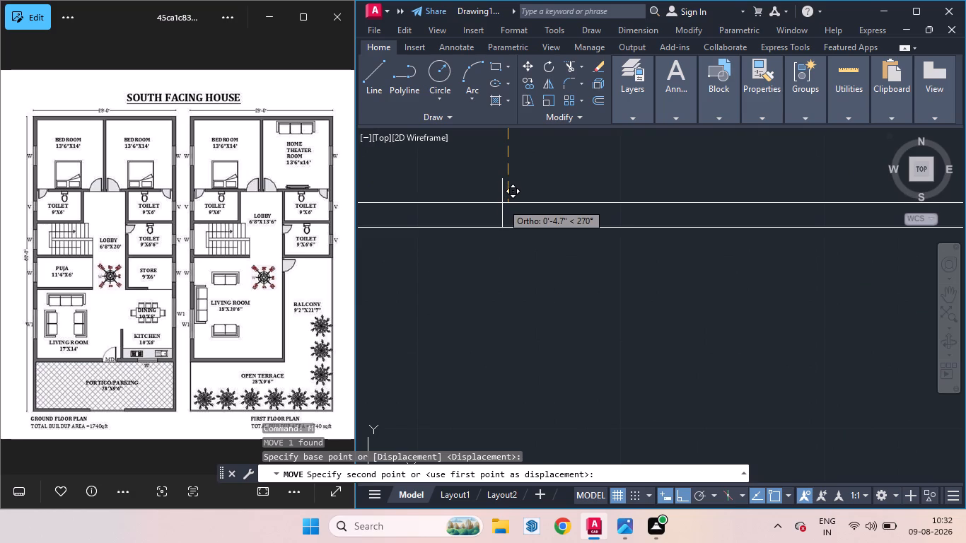
click(502, 203)
key(space)
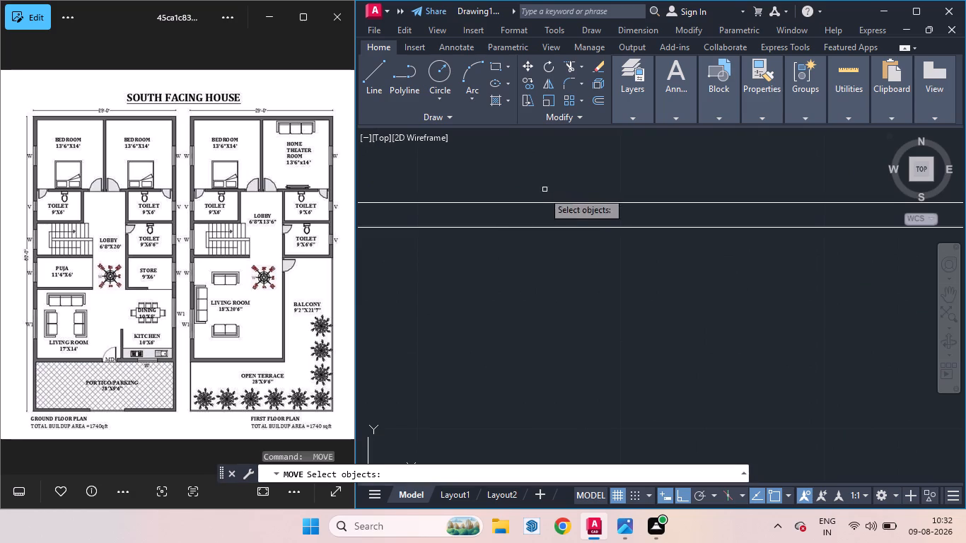
scroll(528, 225, down, 6)
key(space)
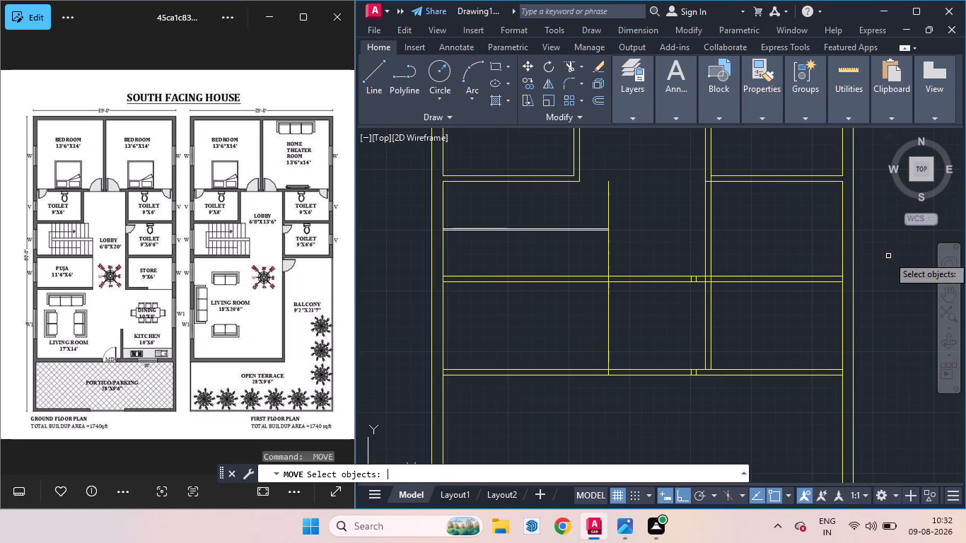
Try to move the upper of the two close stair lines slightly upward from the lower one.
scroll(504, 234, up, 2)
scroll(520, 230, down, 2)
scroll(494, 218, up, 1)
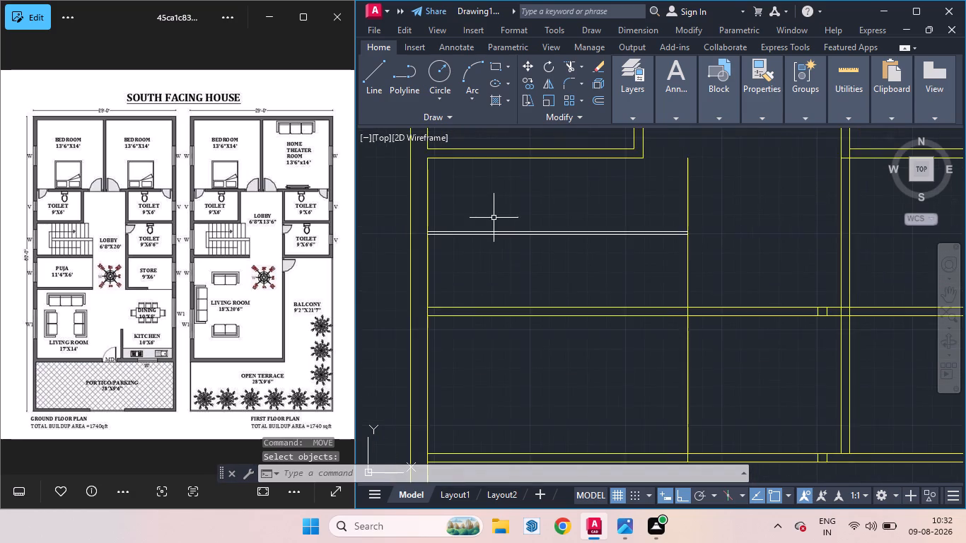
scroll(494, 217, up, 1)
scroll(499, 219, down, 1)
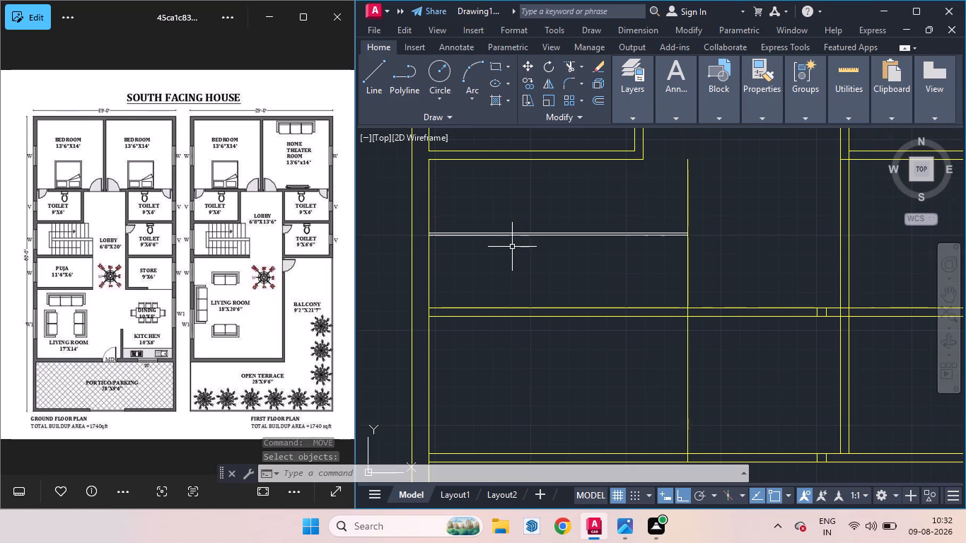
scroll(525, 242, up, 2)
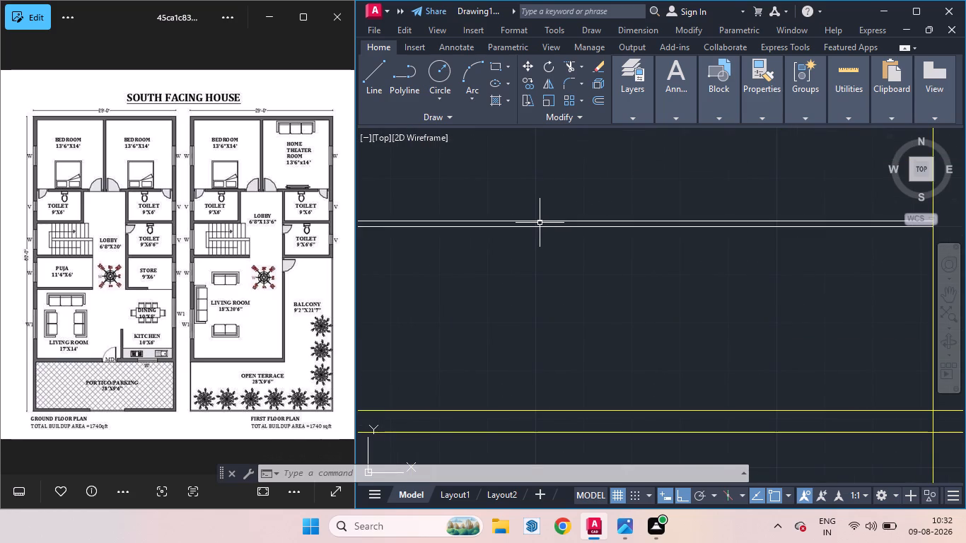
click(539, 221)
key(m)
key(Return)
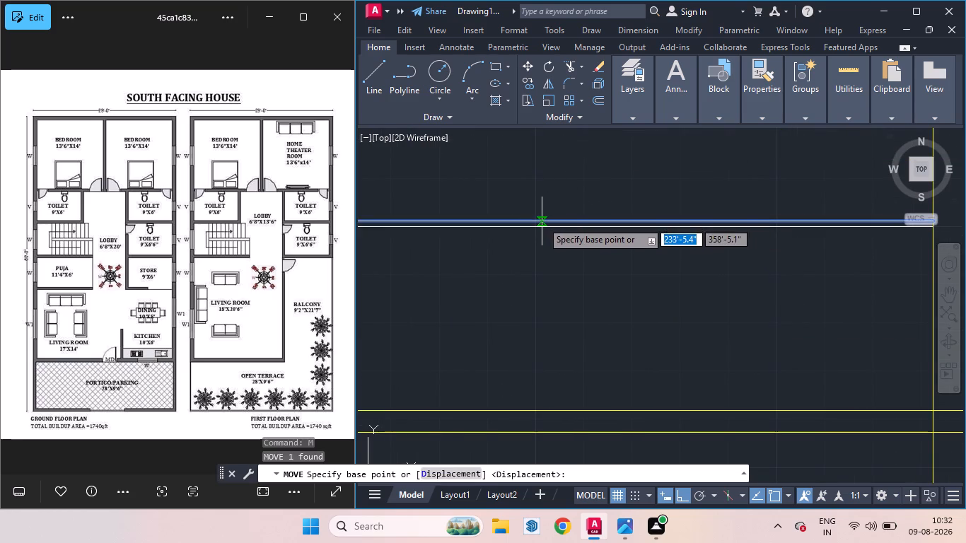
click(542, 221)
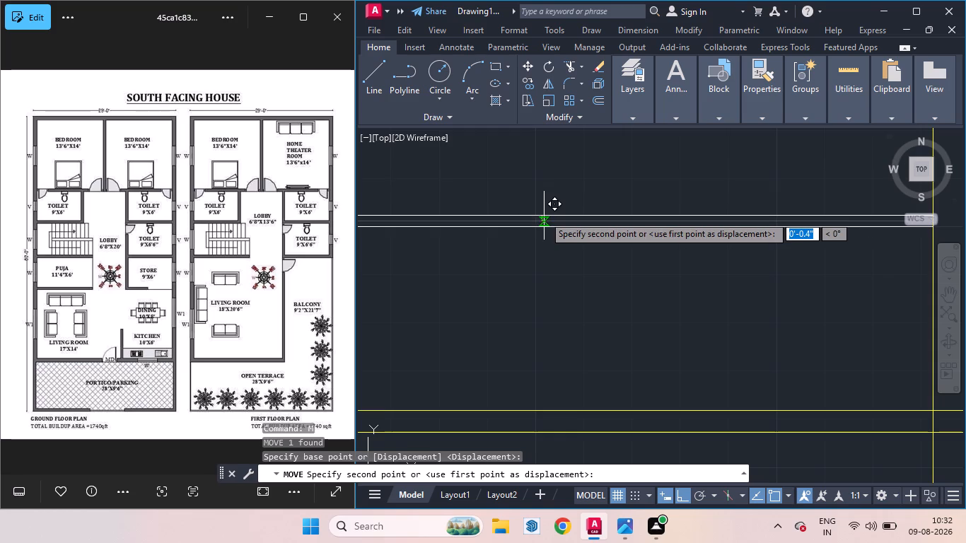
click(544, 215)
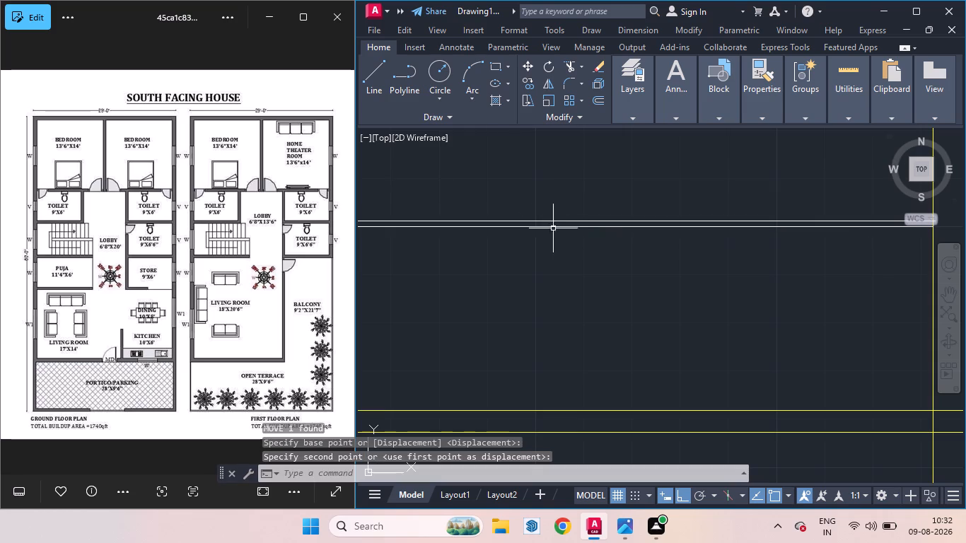
Move the upper stair line about 1" upward, away from the lower stair line.
click(526, 221)
key(m)
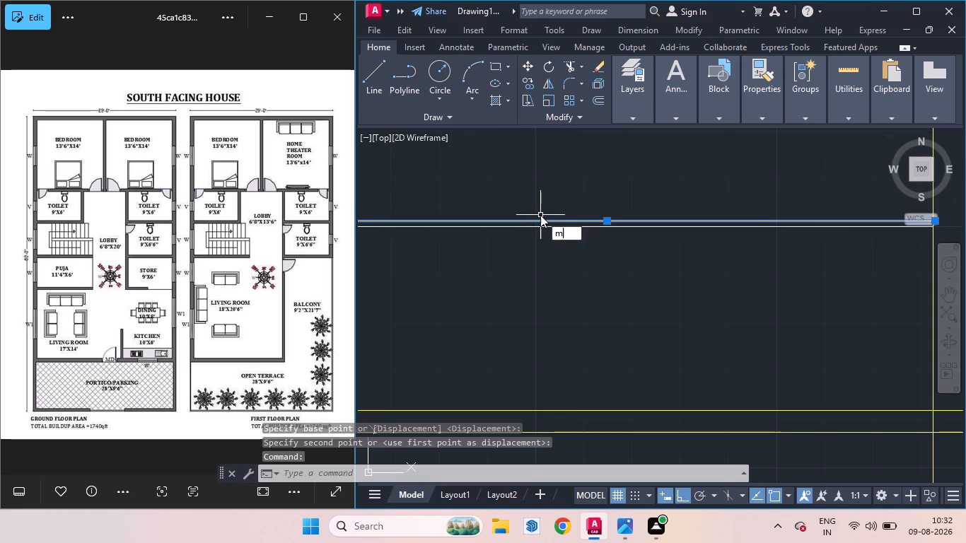
key(Return)
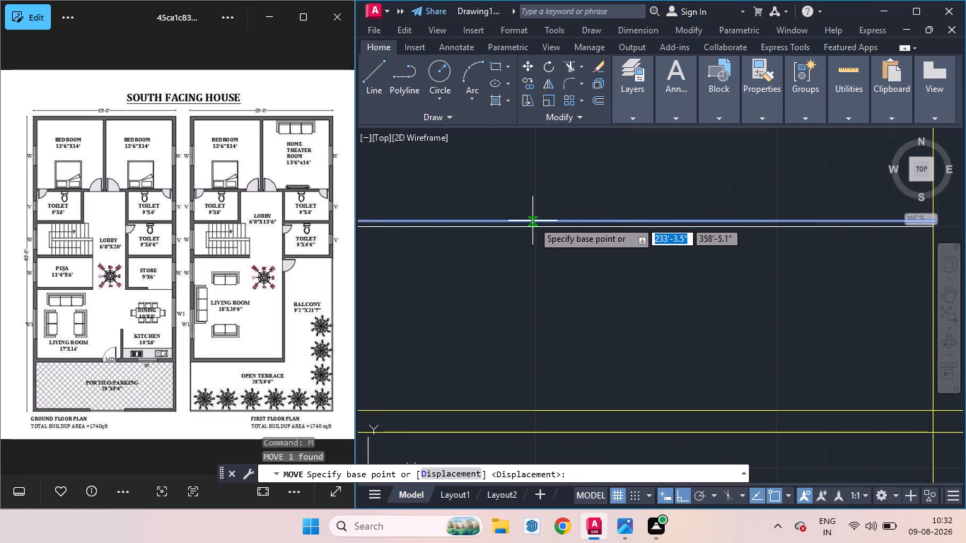
click(533, 221)
scroll(531, 209, up, 2)
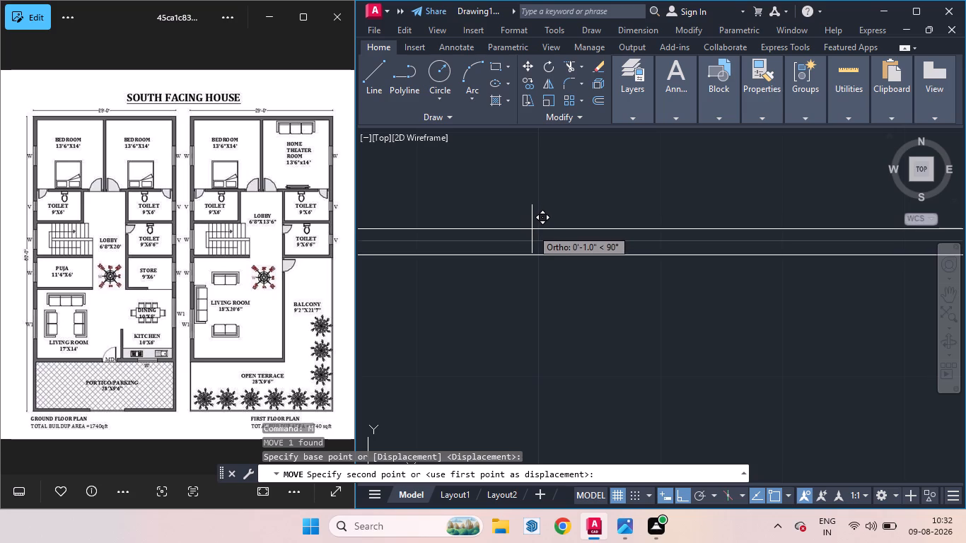
click(532, 229)
scroll(569, 250, down, 4)
scroll(513, 273, down, 2)
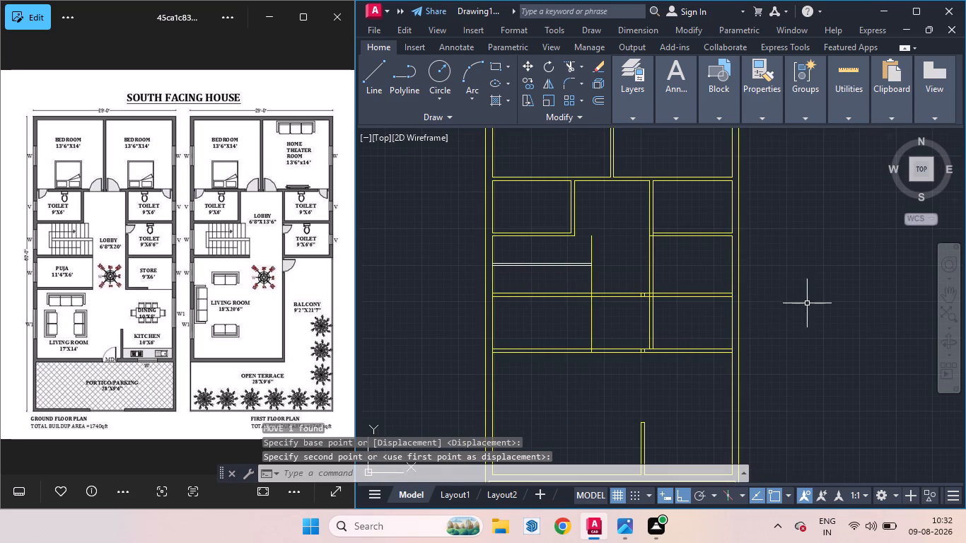
key(space)
key(space)
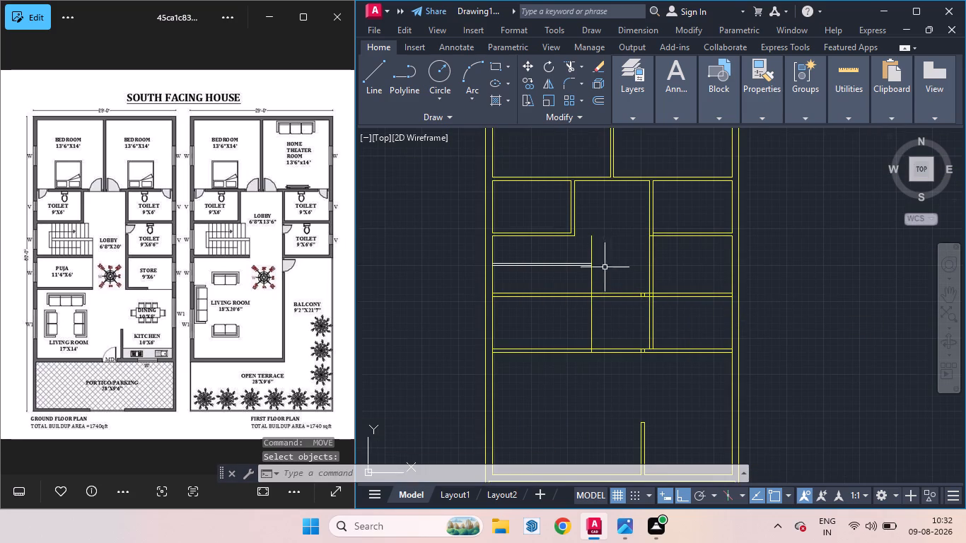
Put the vertical line at the east end of the double stair lines on the stairs layer.
scroll(593, 281, up, 1)
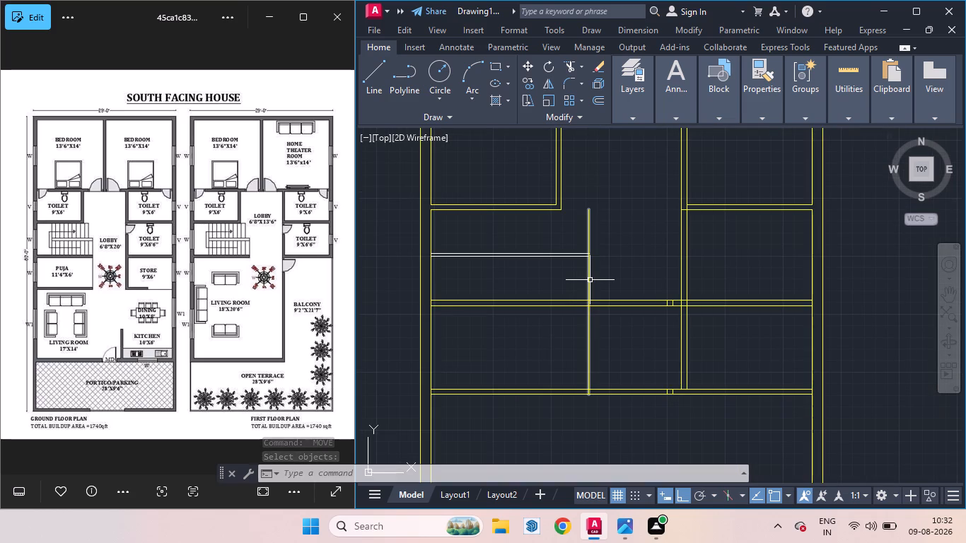
click(590, 280)
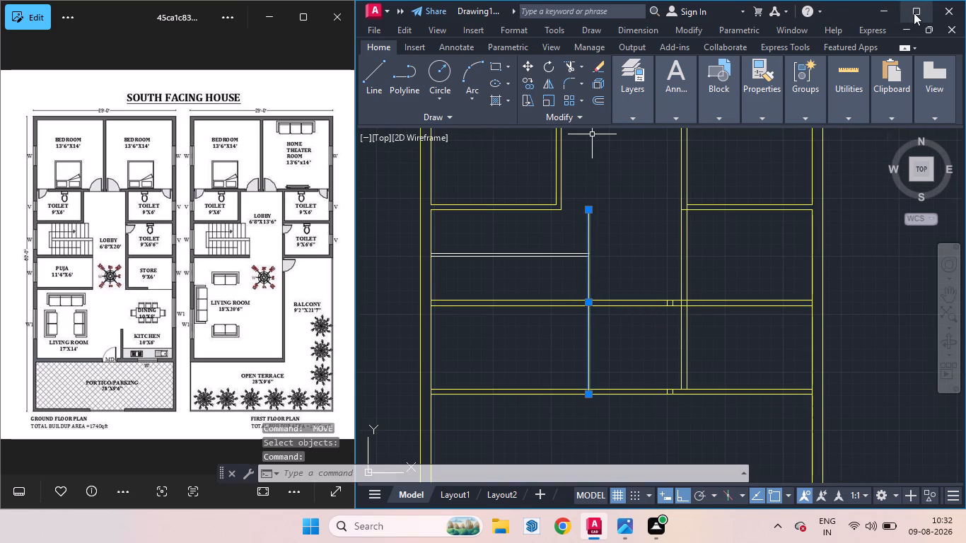
click(918, 13)
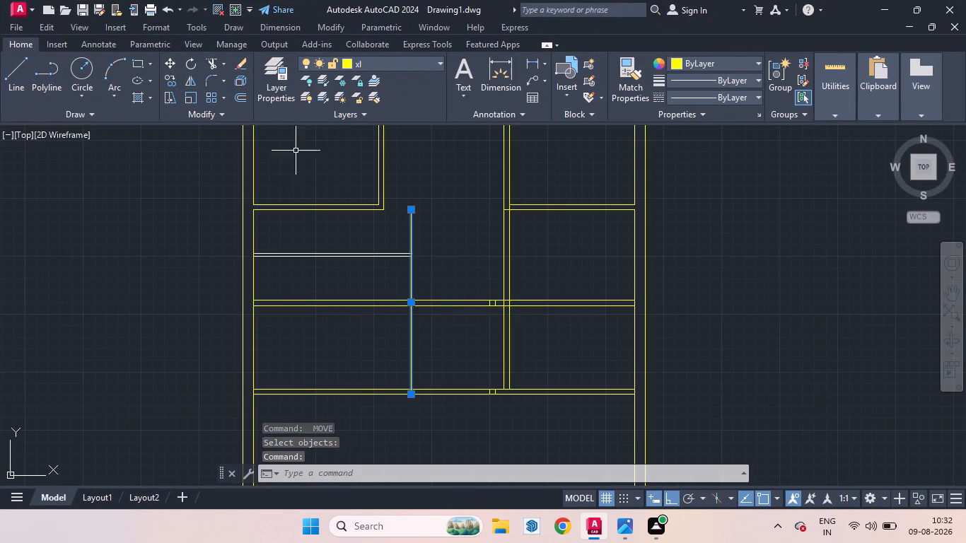
click(445, 61)
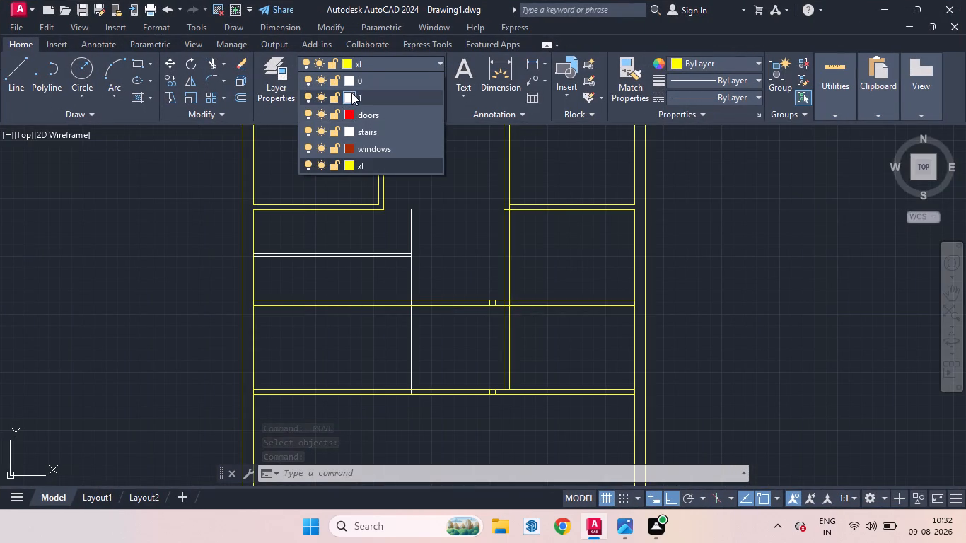
click(362, 129)
key(space)
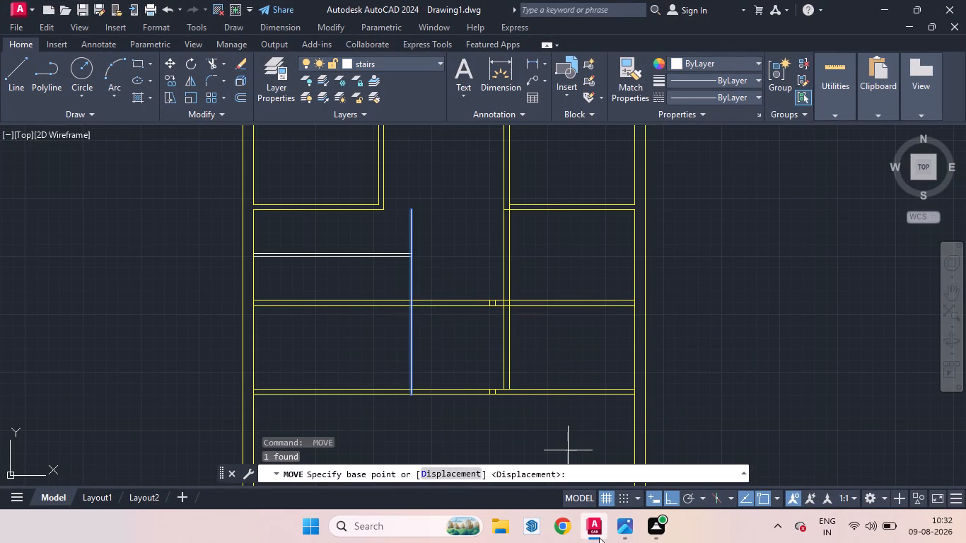
Arrange the reference image and the AutoCAD window side by side, giving the drawing the wider share of the screen.
click(615, 452)
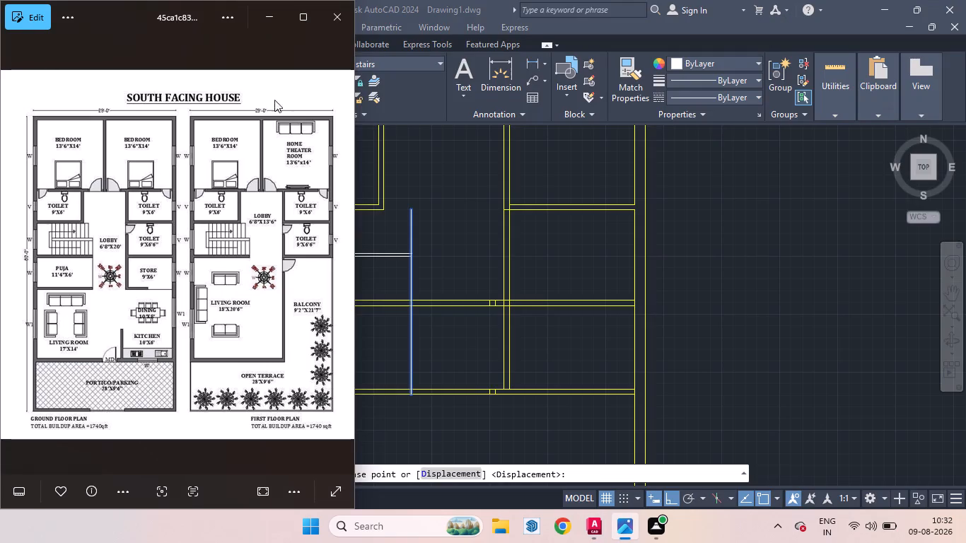
drag(123, 5, 35, 158)
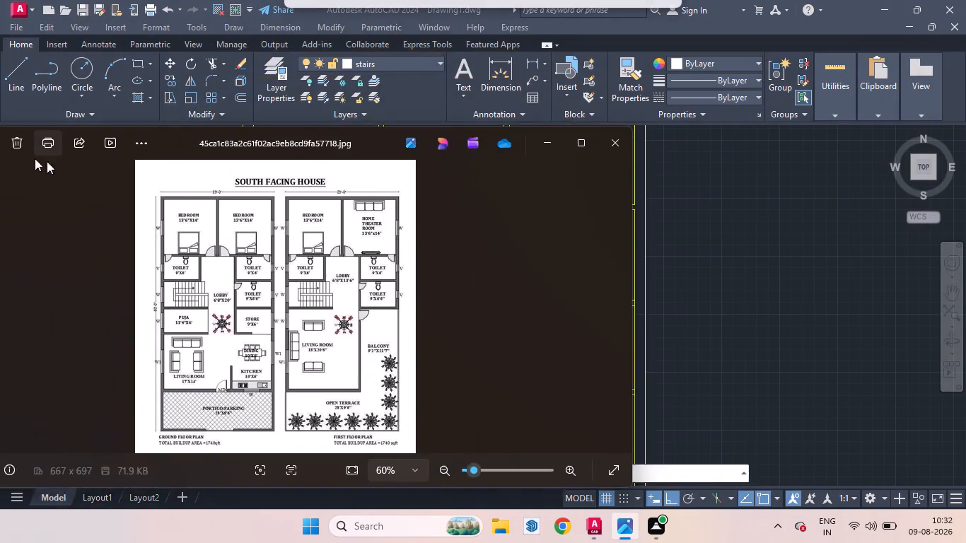
drag(35, 158, 0, 74)
click(764, 214)
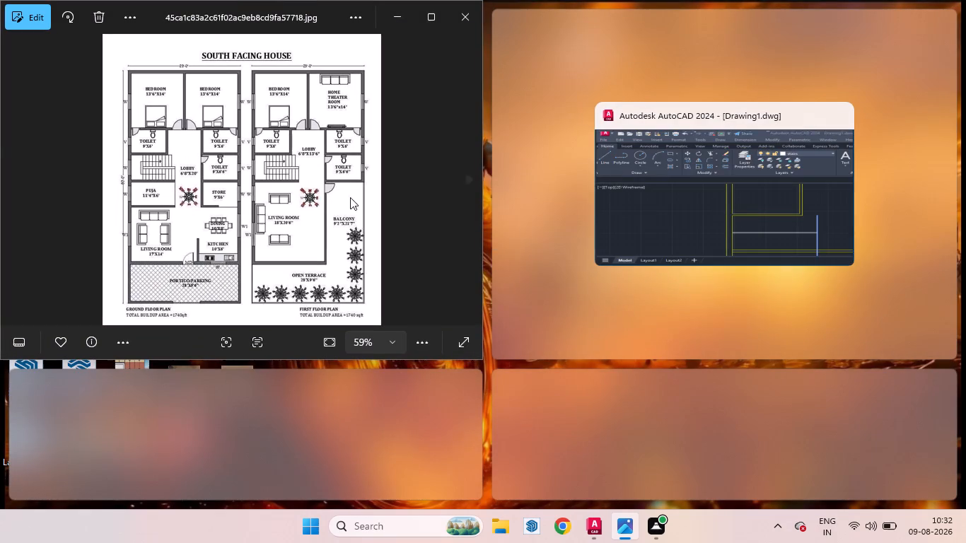
click(670, 220)
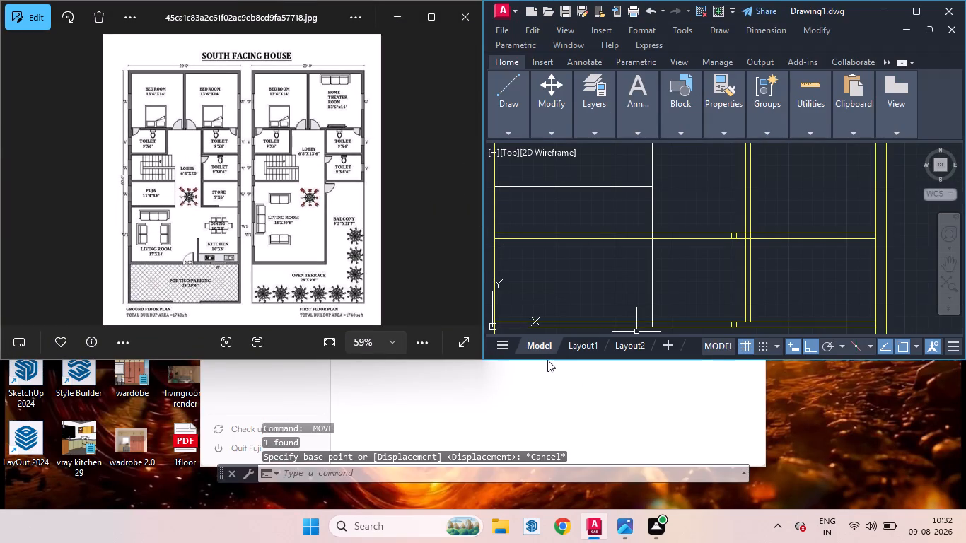
drag(545, 357, 544, 508)
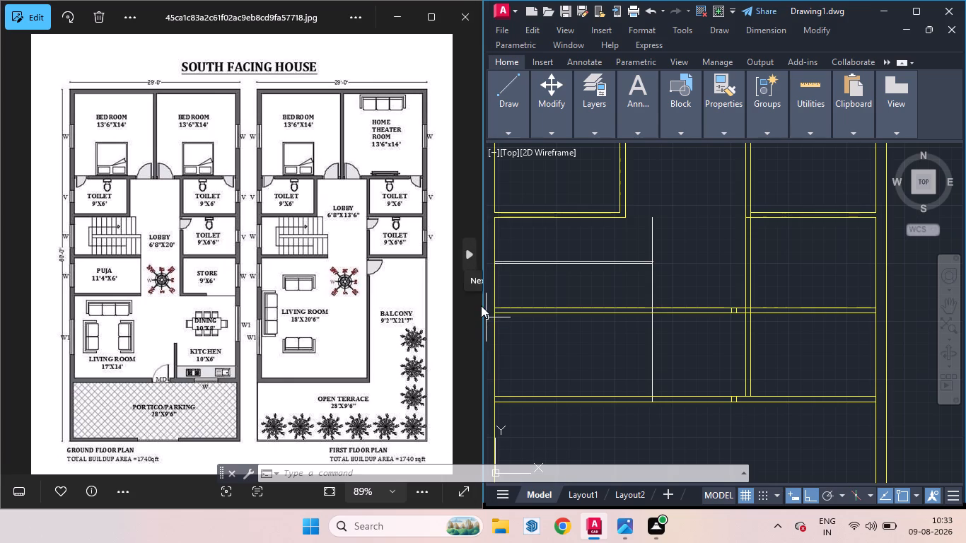
drag(484, 313, 239, 279)
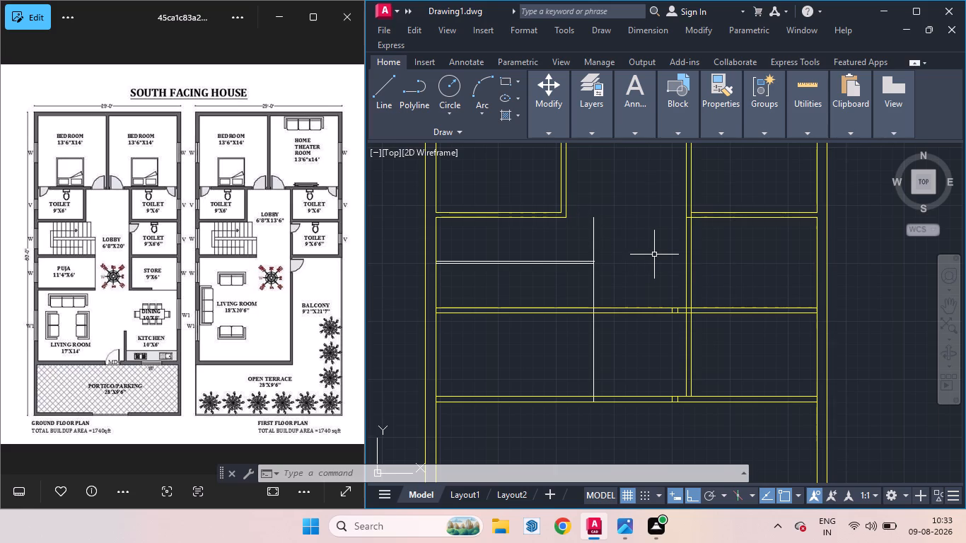
Trim off the part of the vertical stair line that extends above the double stair lines.
key(t)
key(r)
key(Return)
key(Return)
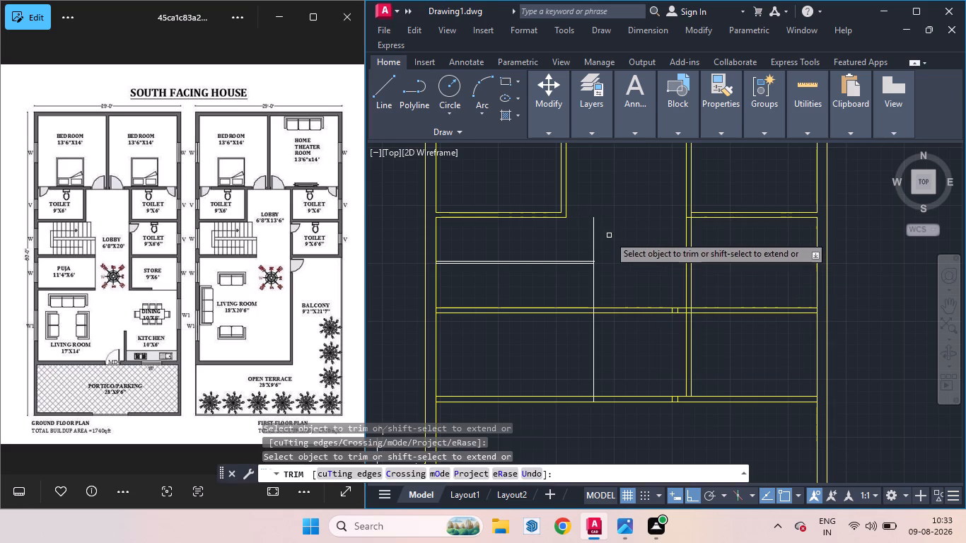
drag(609, 235, 562, 232)
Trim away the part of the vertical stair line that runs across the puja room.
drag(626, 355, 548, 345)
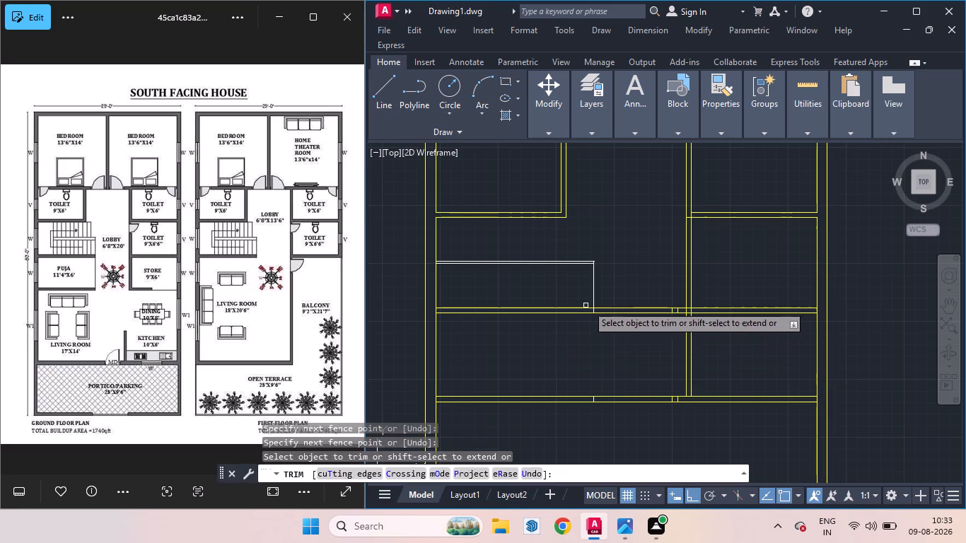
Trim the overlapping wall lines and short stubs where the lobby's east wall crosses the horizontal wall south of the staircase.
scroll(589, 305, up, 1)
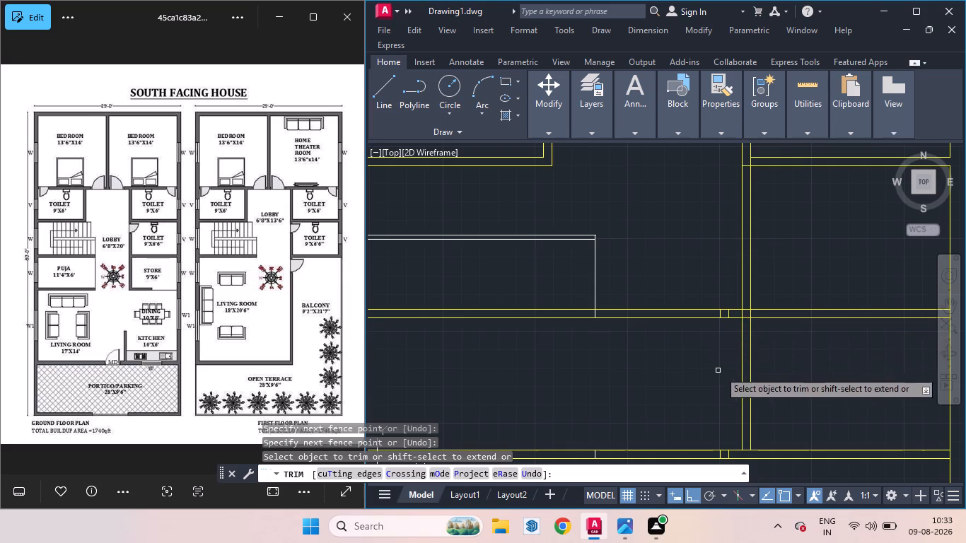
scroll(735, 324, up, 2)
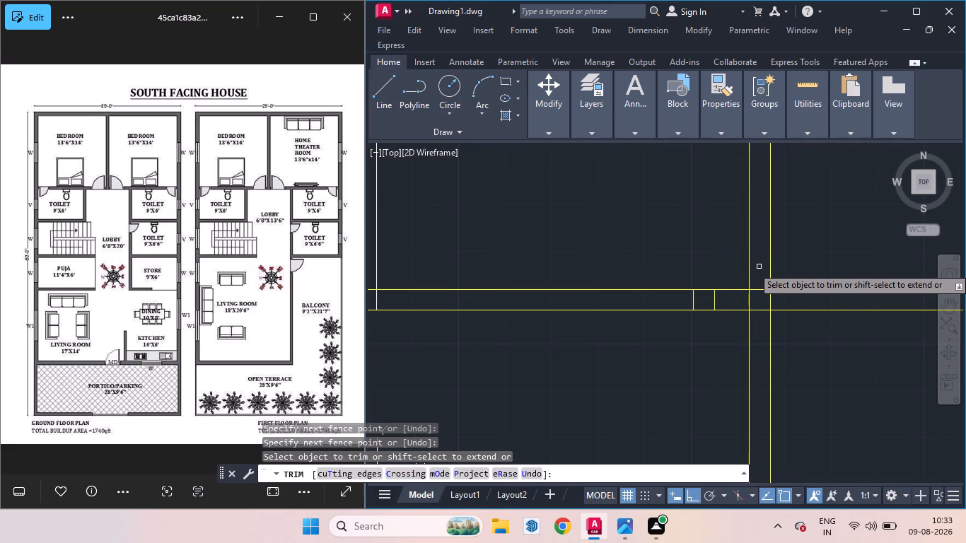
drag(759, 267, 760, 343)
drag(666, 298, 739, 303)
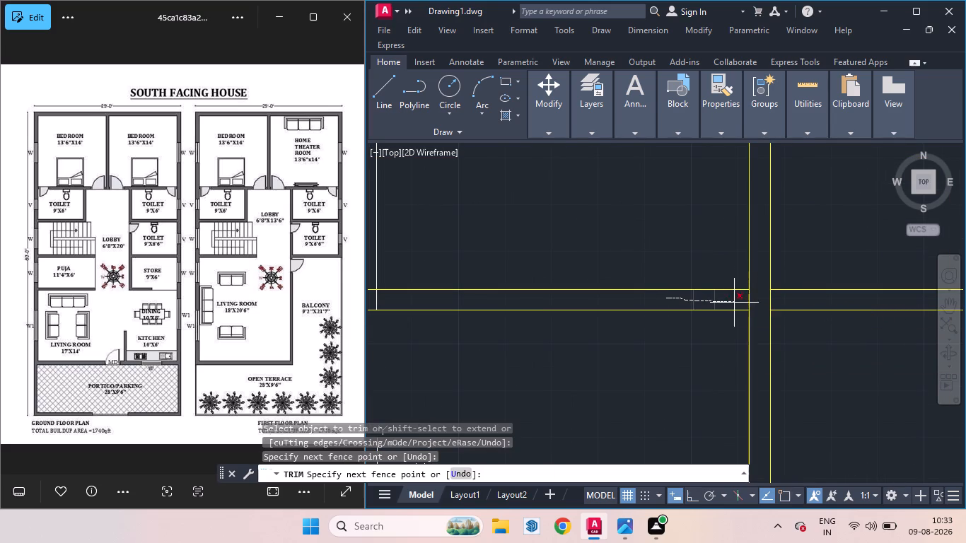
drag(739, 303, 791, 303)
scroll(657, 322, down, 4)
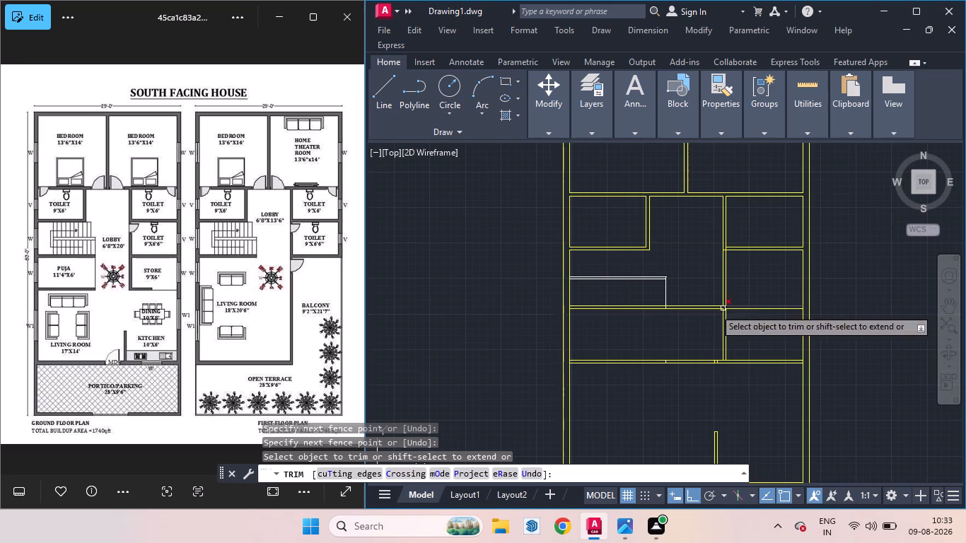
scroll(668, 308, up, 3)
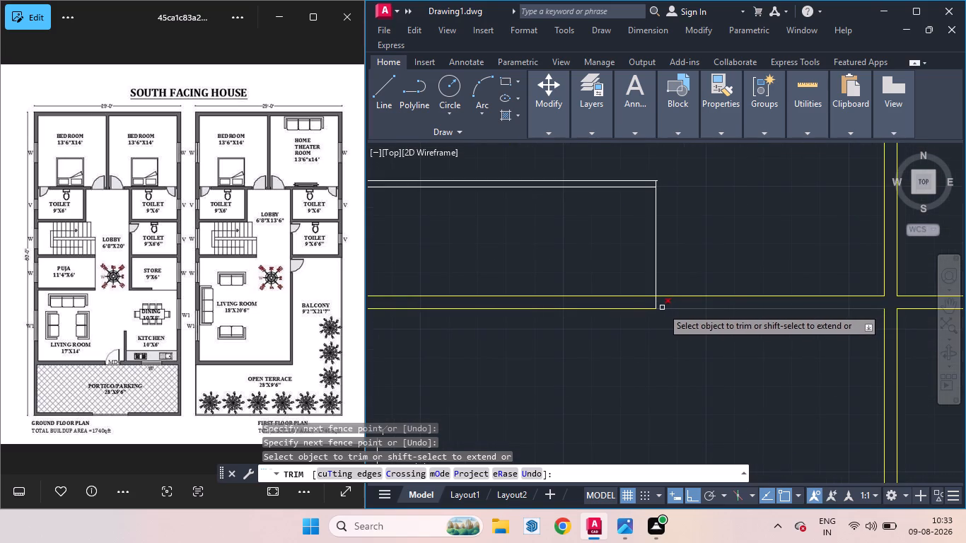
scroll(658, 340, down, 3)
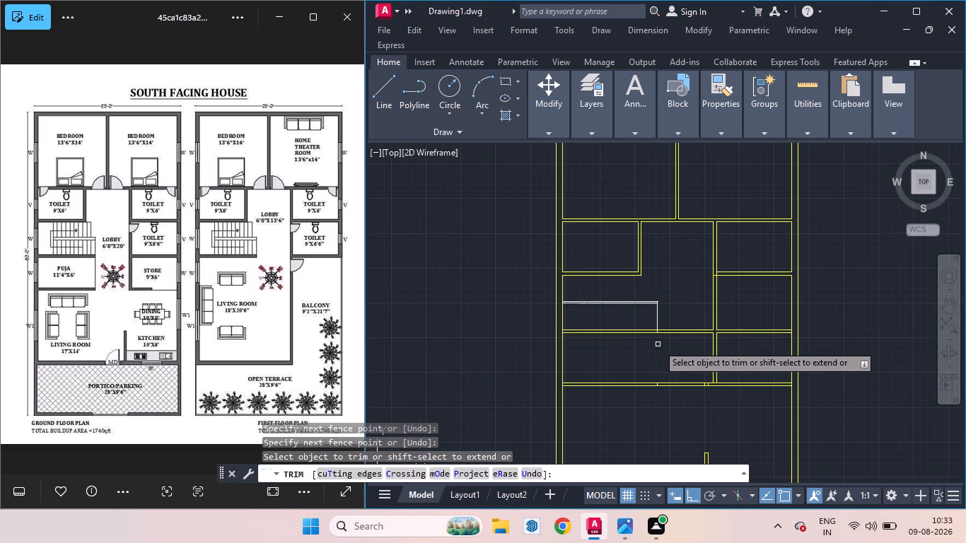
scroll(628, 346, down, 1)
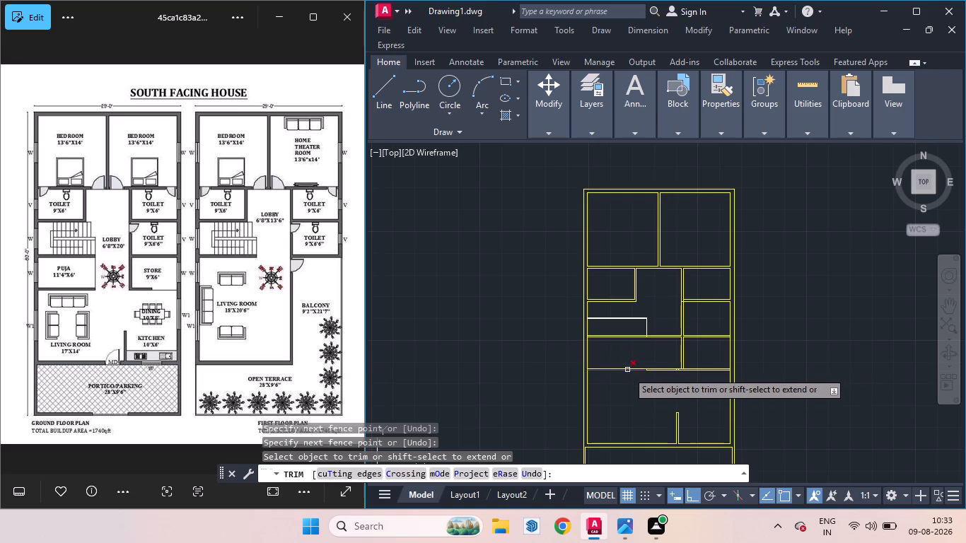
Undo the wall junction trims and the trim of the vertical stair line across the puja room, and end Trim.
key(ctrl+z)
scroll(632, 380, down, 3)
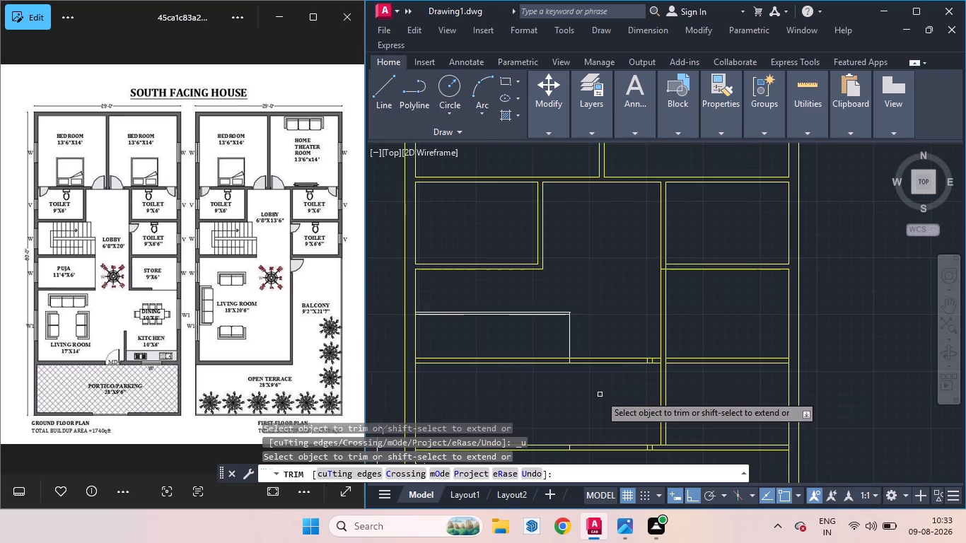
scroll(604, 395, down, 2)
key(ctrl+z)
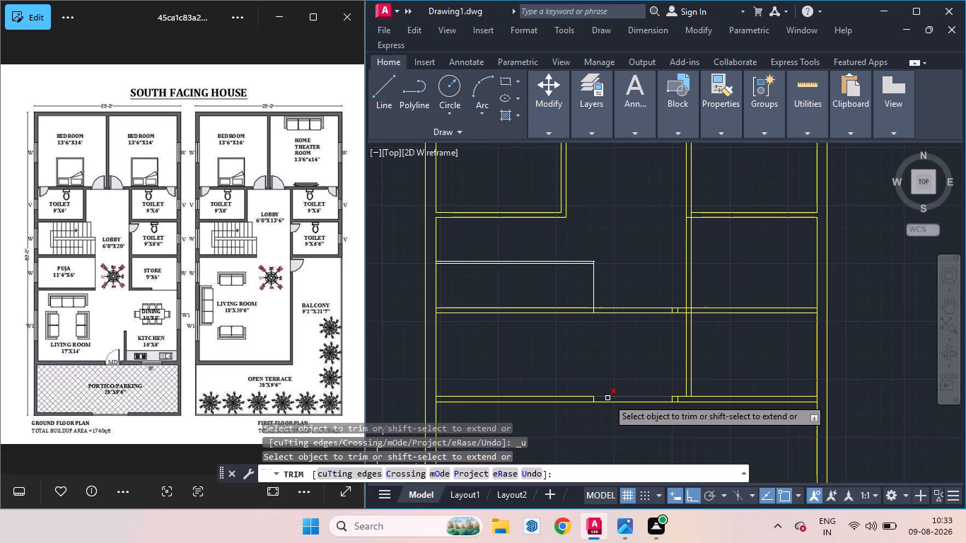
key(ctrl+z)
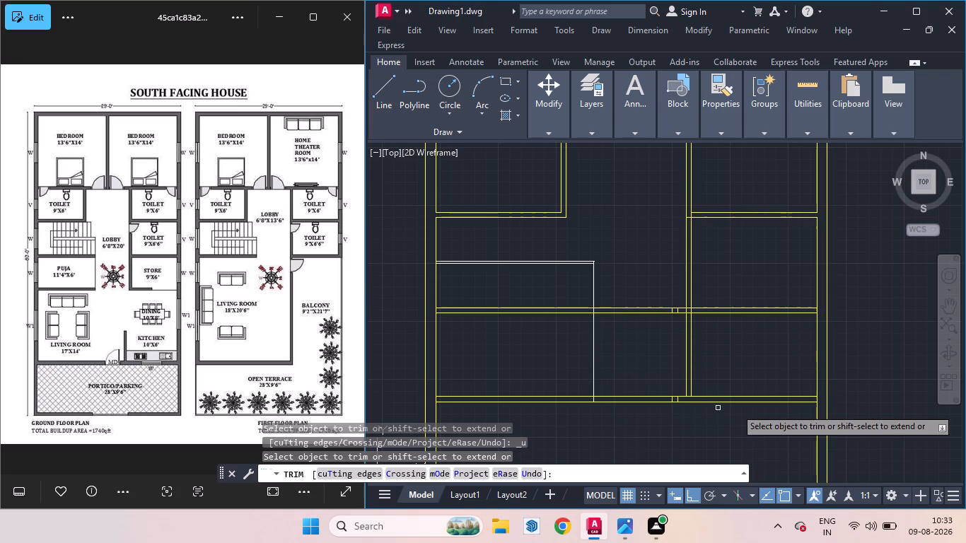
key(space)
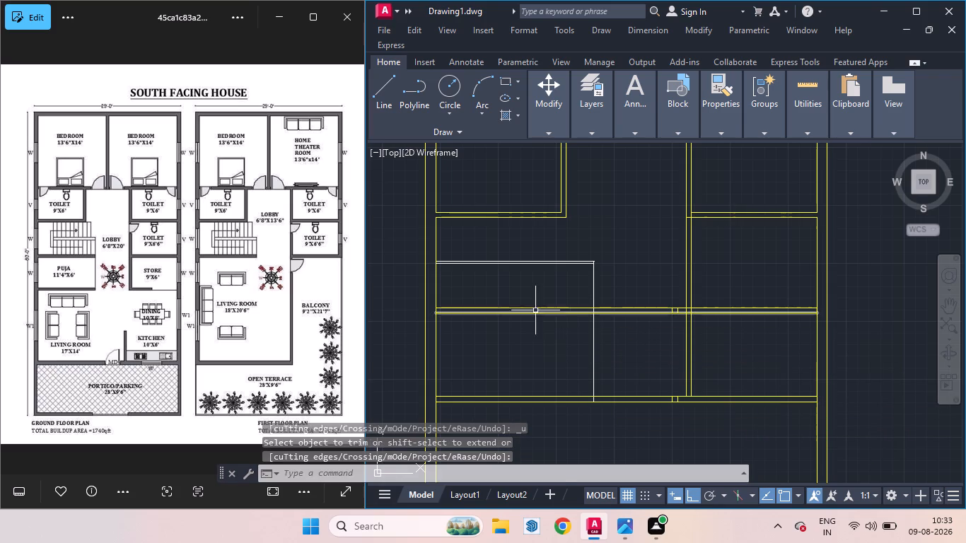
Trim the short overhang of the upper double stair line where it passes the vertical stair line.
scroll(608, 294, up, 2)
scroll(581, 293, down, 2)
scroll(572, 271, up, 4)
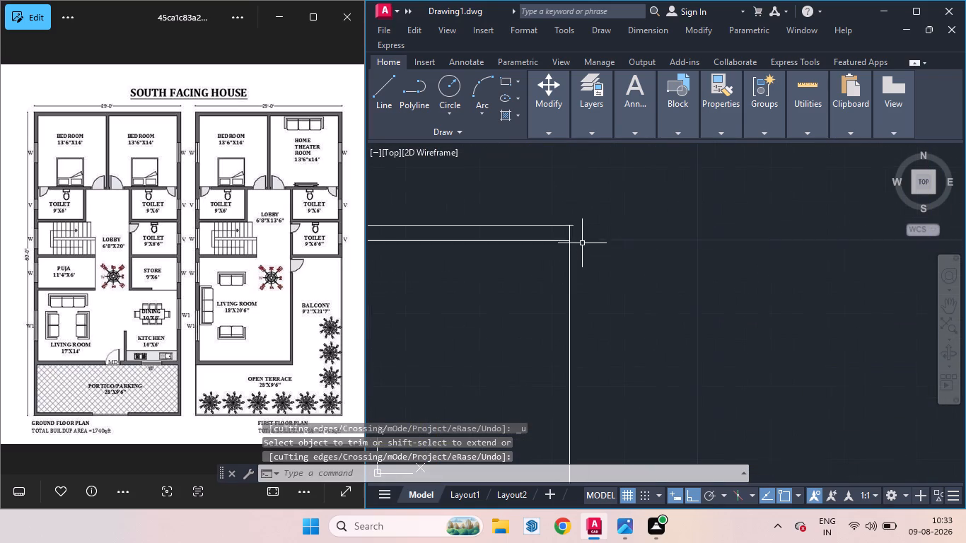
scroll(581, 238, up, 3)
key(t)
key(r)
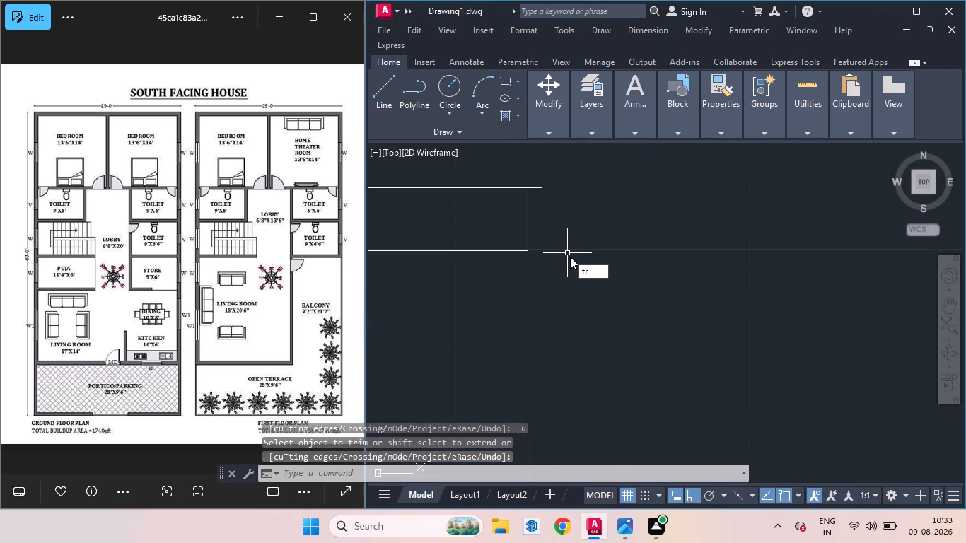
key(Return)
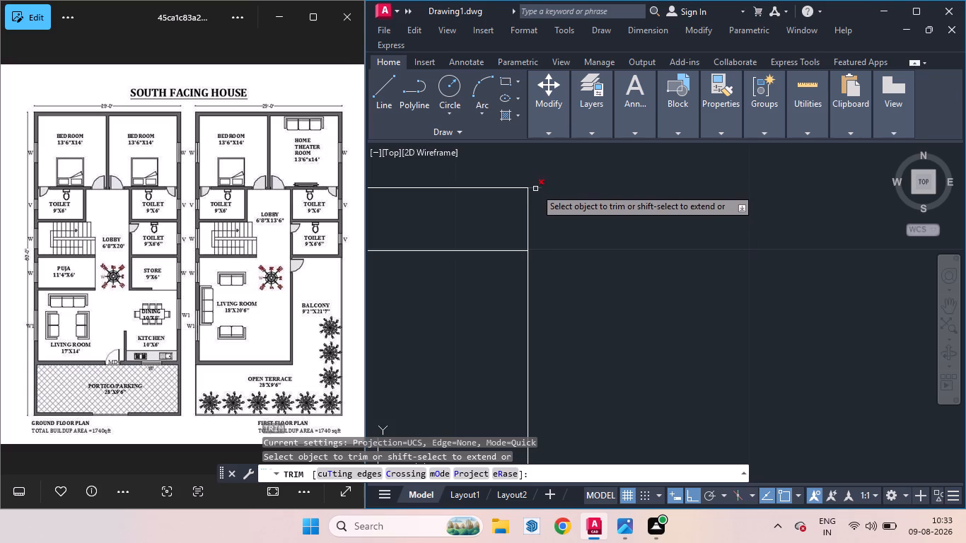
click(535, 187)
scroll(603, 270, down, 4)
scroll(653, 305, down, 3)
scroll(653, 305, up, 1)
scroll(653, 305, down, 1)
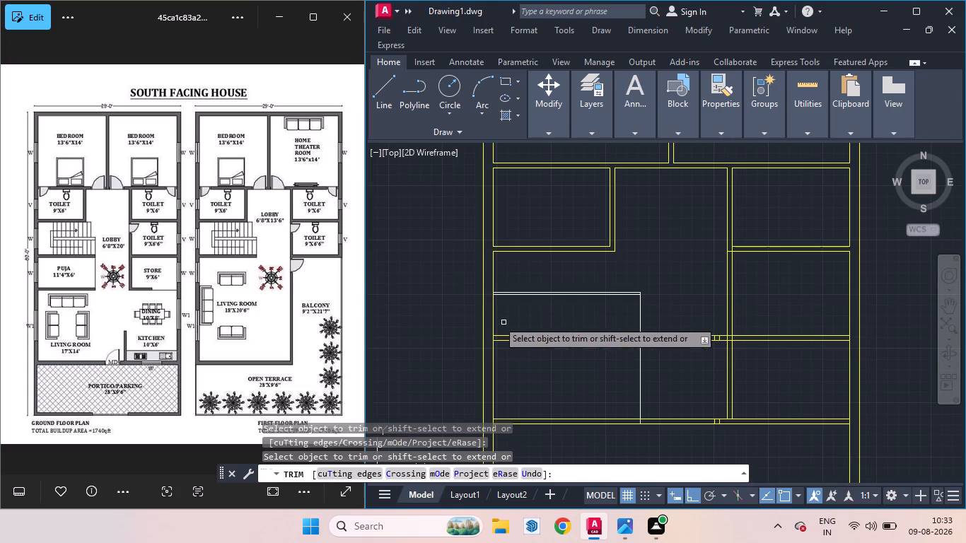
key(space)
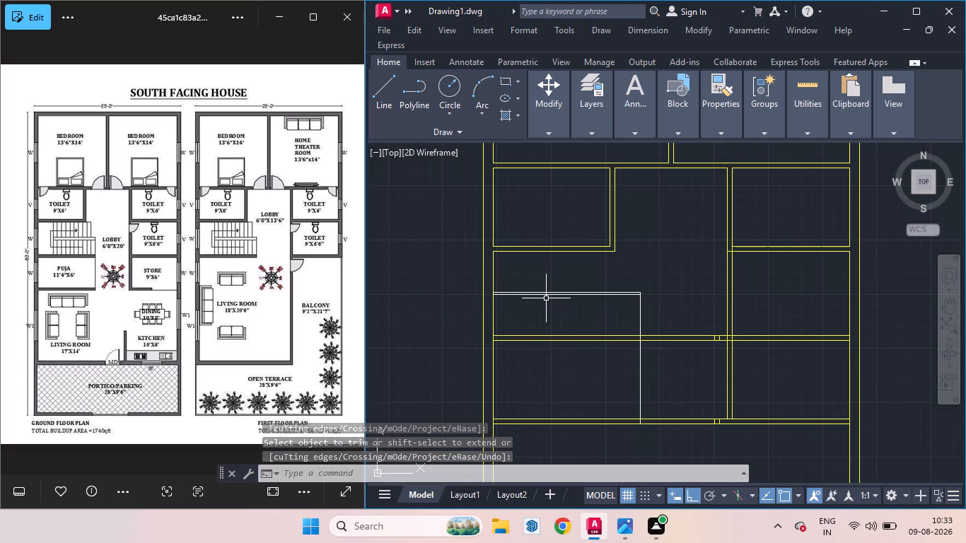
Draw a vertical tread line from the toilet's south wall down across the double stair lines into the puja room.
key(l)
key(Return)
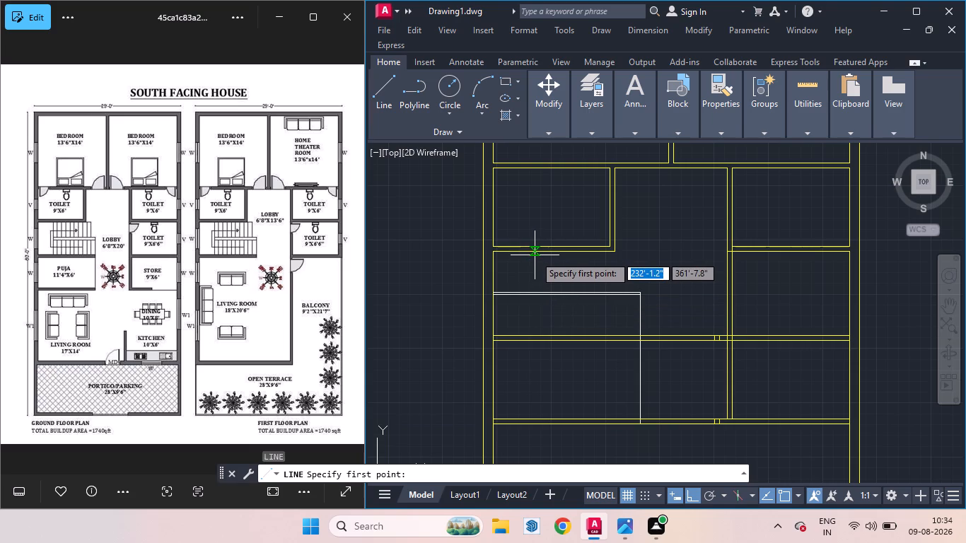
click(535, 252)
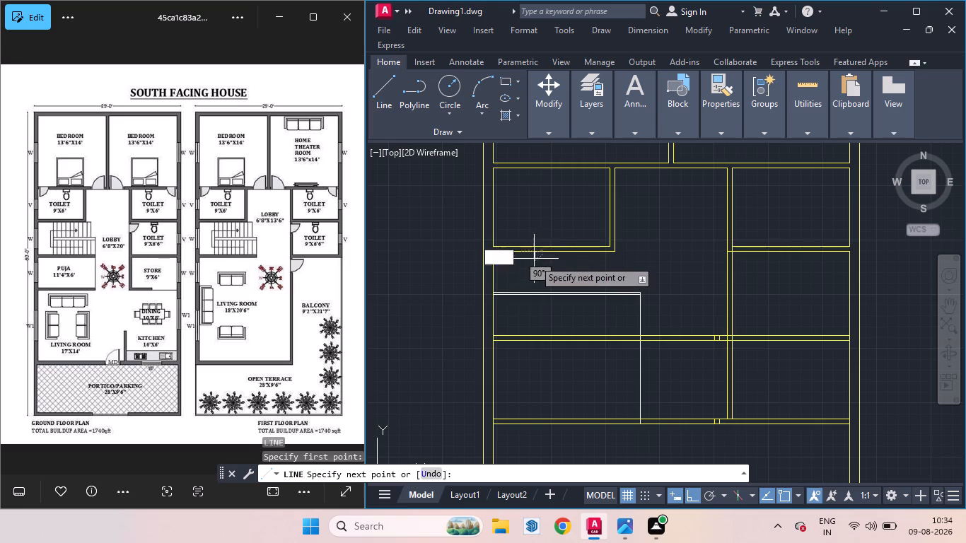
click(535, 375)
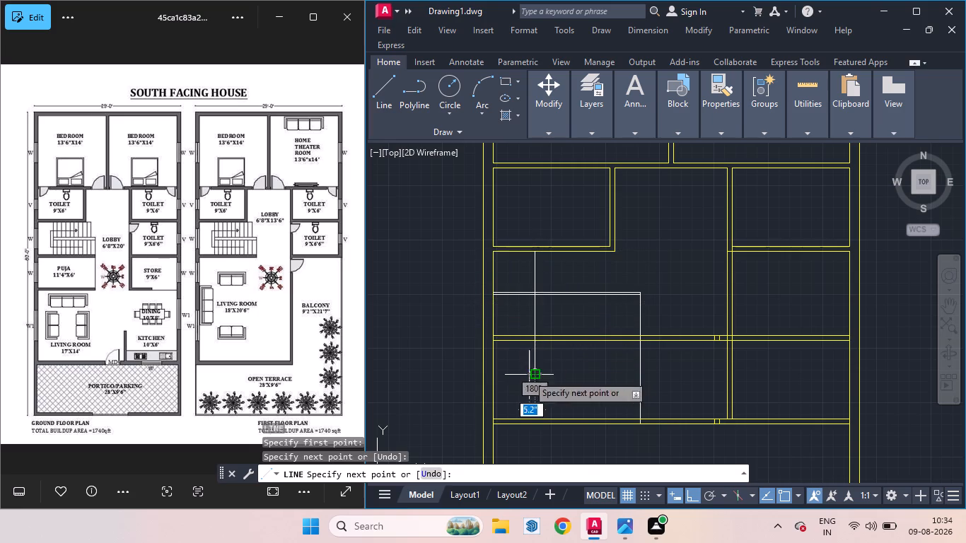
key(space)
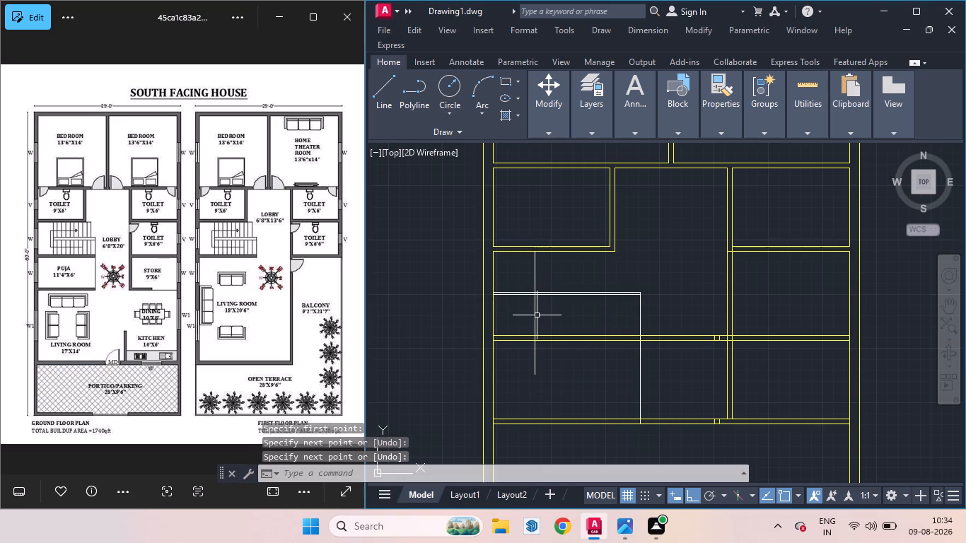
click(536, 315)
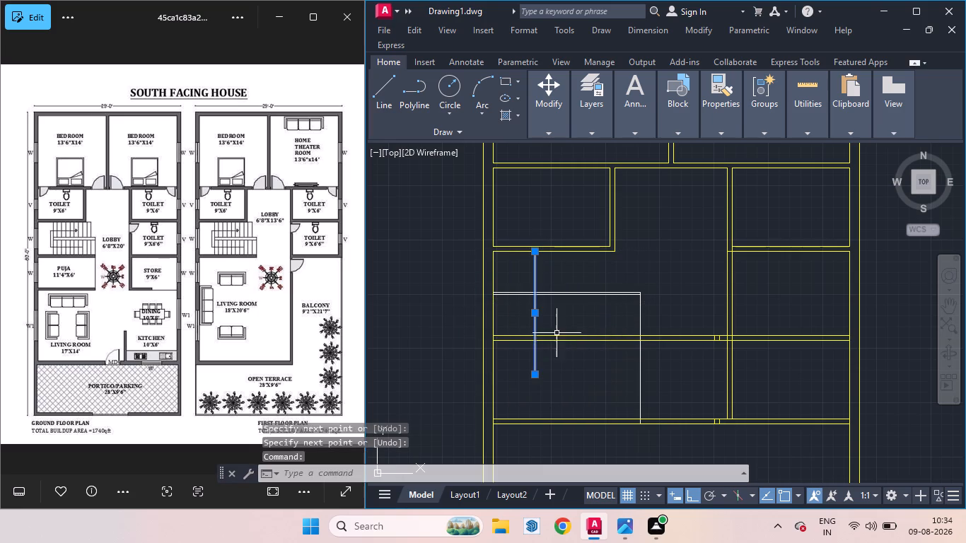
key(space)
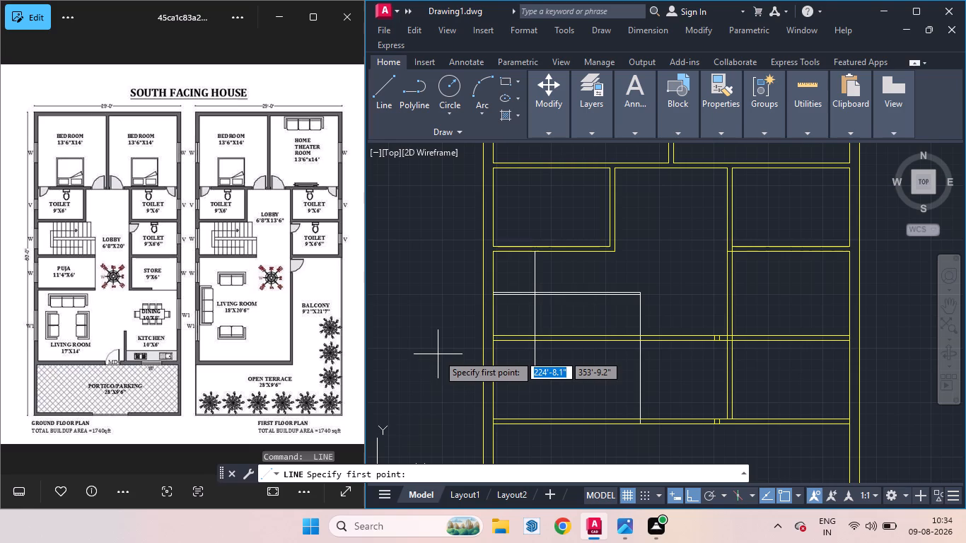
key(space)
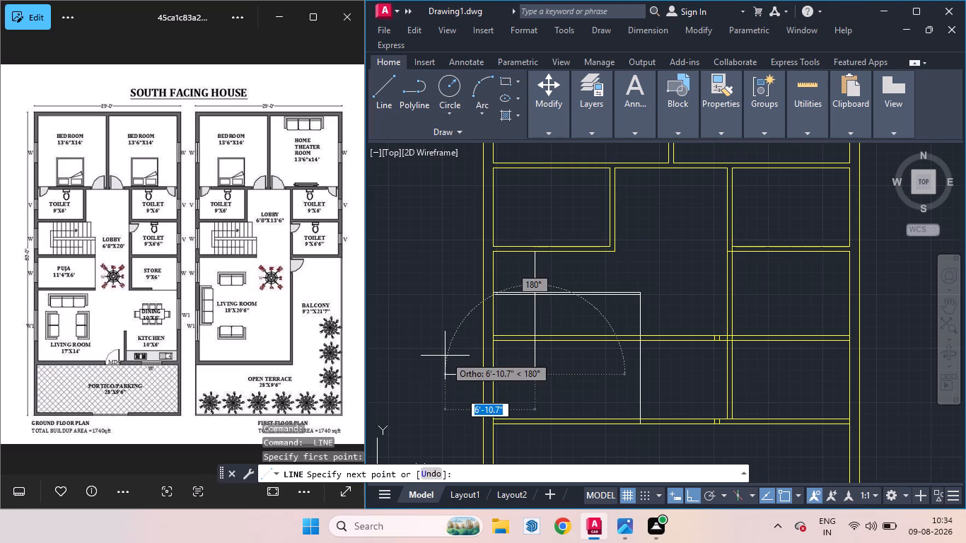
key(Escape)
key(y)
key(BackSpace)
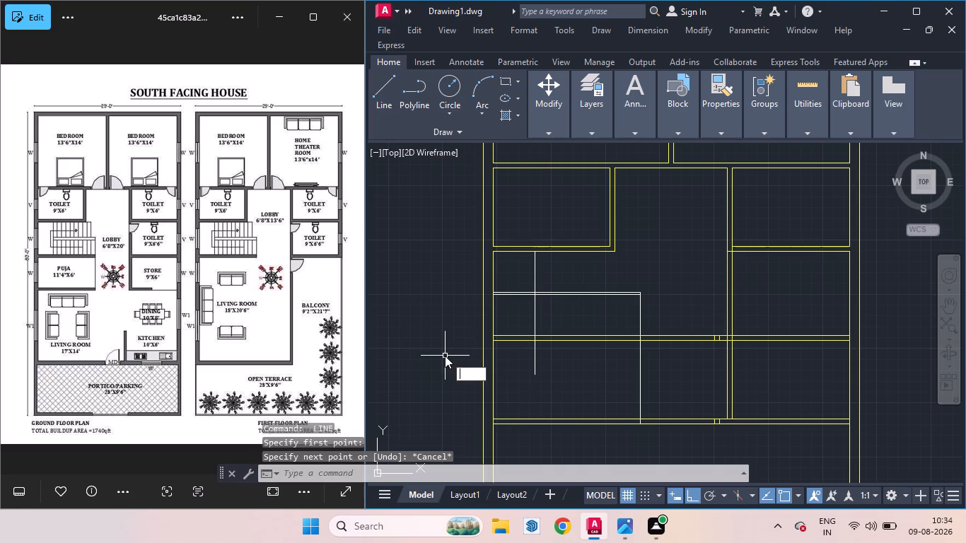
Trim the new vertical tread line so it ends at the north face of the wall between staircase and puja room.
text(tr)
key(Return)
key(Return)
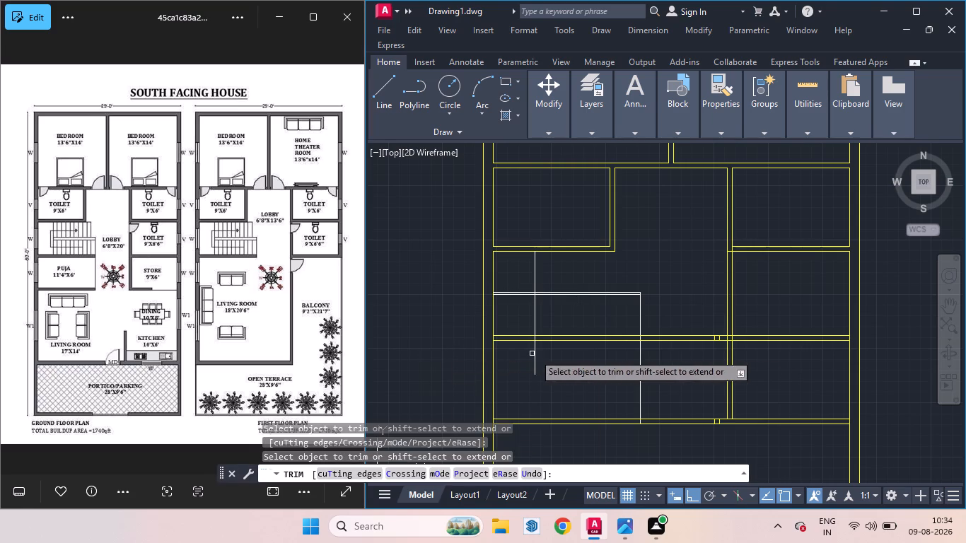
drag(561, 356, 520, 355)
scroll(525, 336, up, 2)
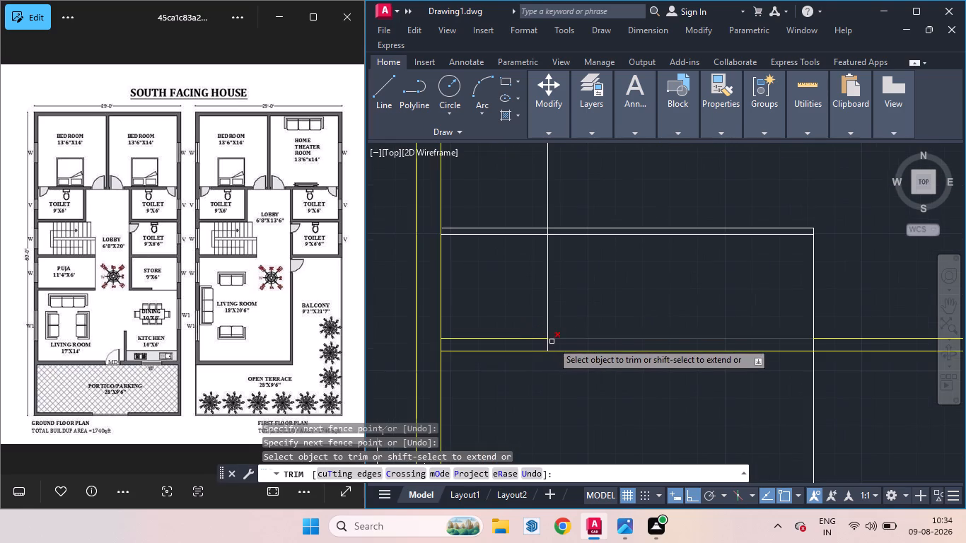
drag(555, 346, 542, 346)
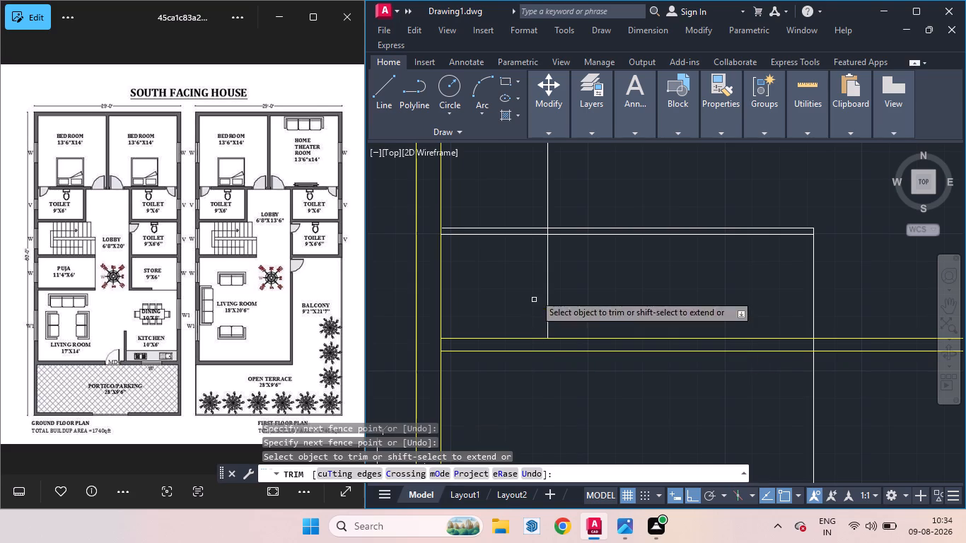
scroll(537, 291, down, 2)
key(space)
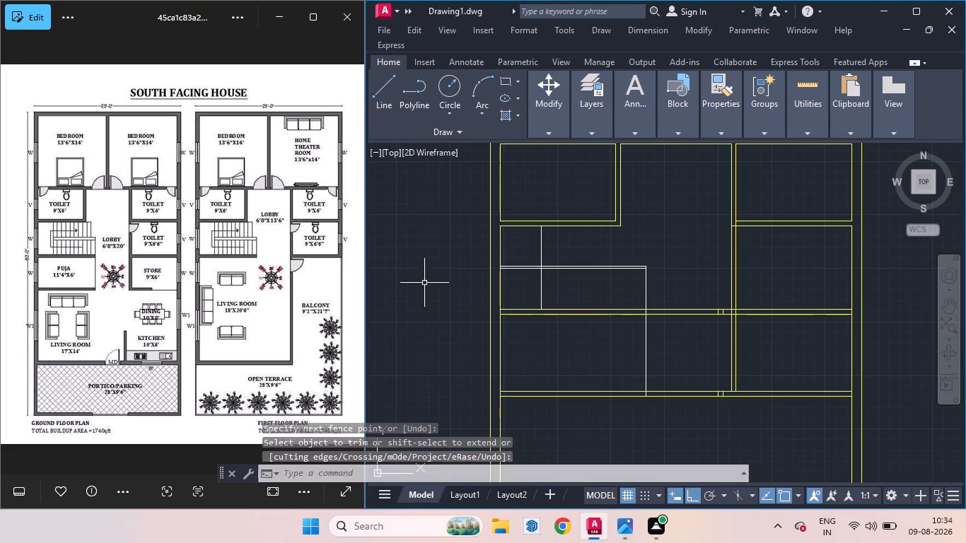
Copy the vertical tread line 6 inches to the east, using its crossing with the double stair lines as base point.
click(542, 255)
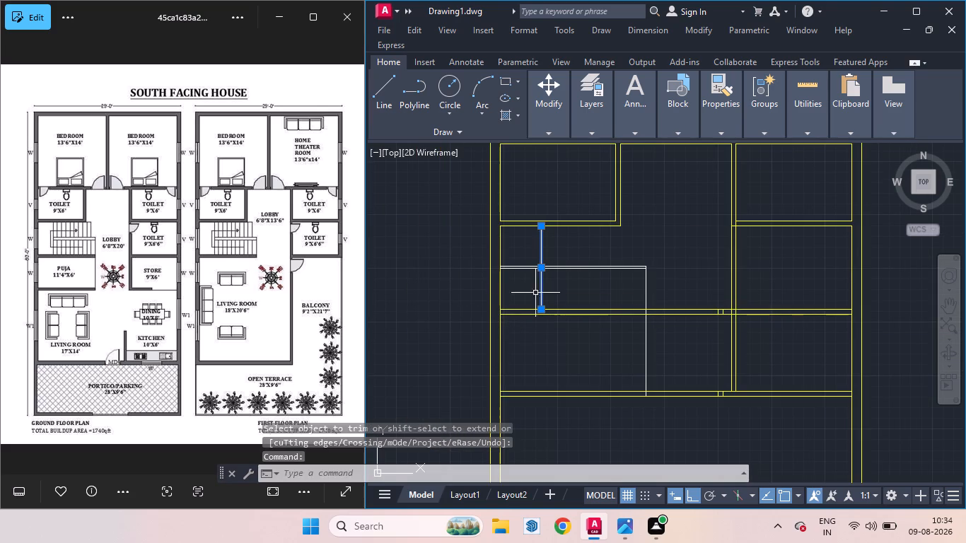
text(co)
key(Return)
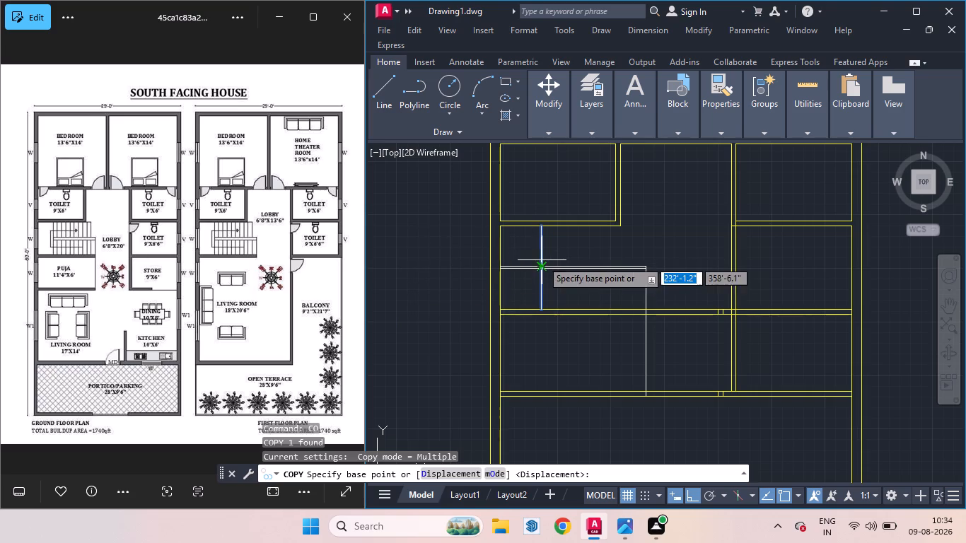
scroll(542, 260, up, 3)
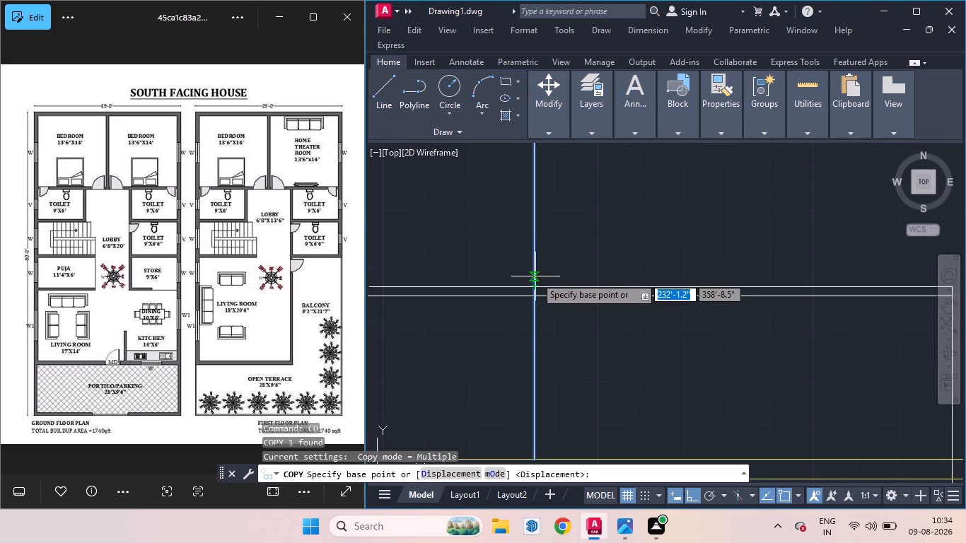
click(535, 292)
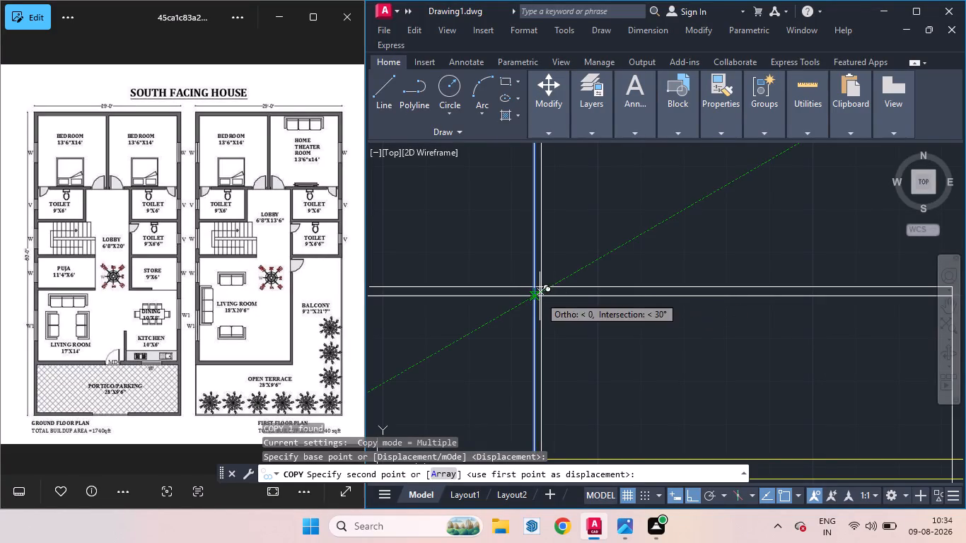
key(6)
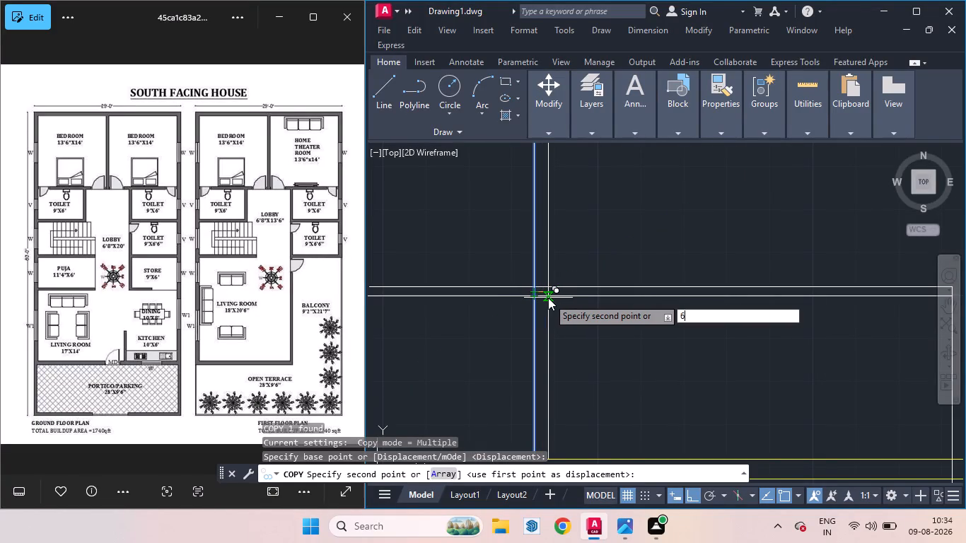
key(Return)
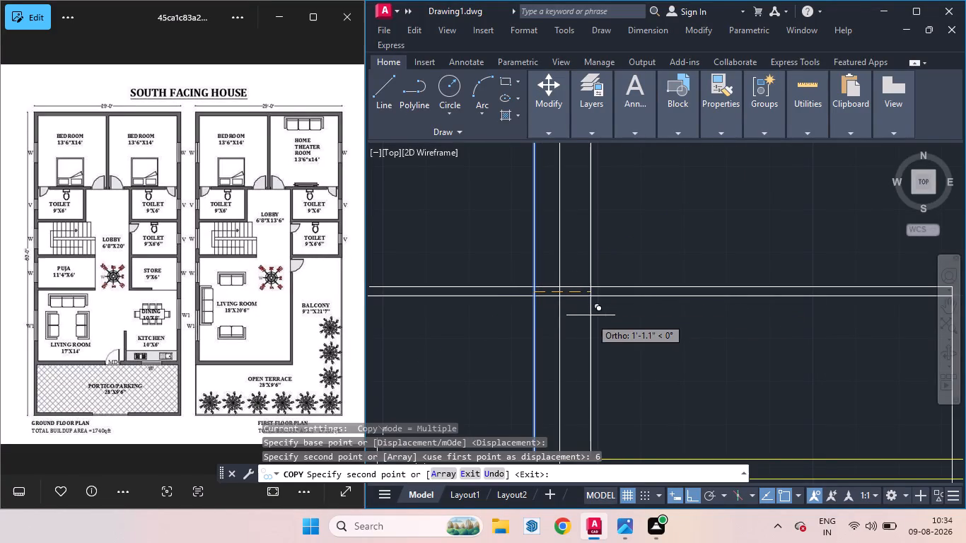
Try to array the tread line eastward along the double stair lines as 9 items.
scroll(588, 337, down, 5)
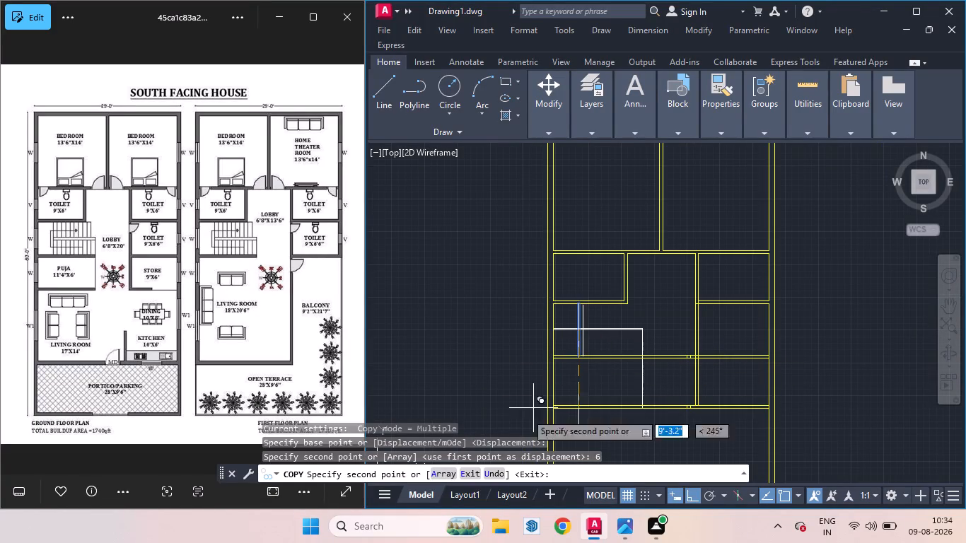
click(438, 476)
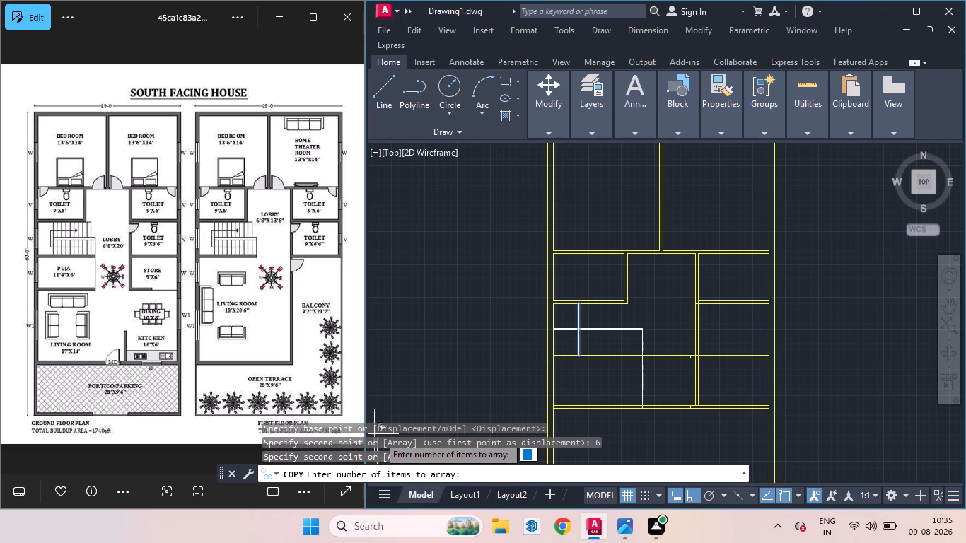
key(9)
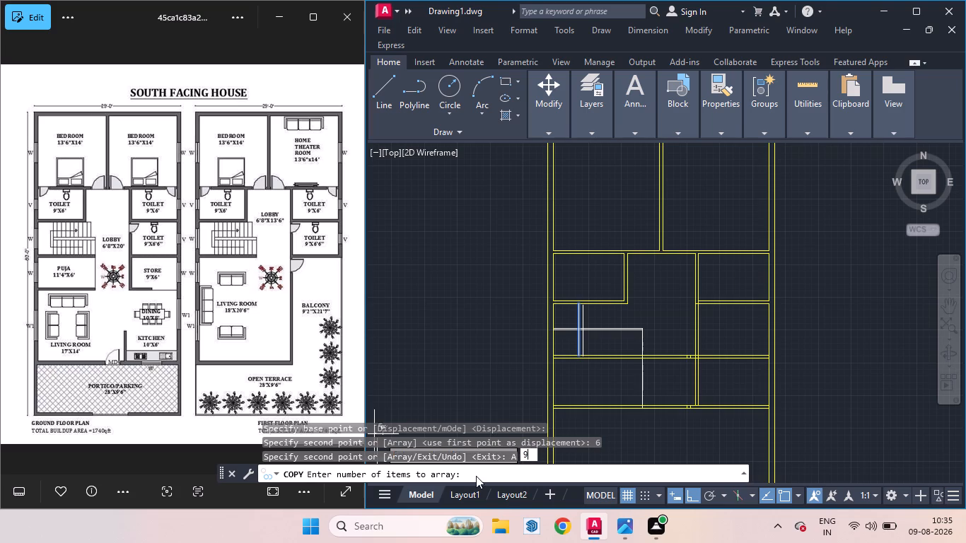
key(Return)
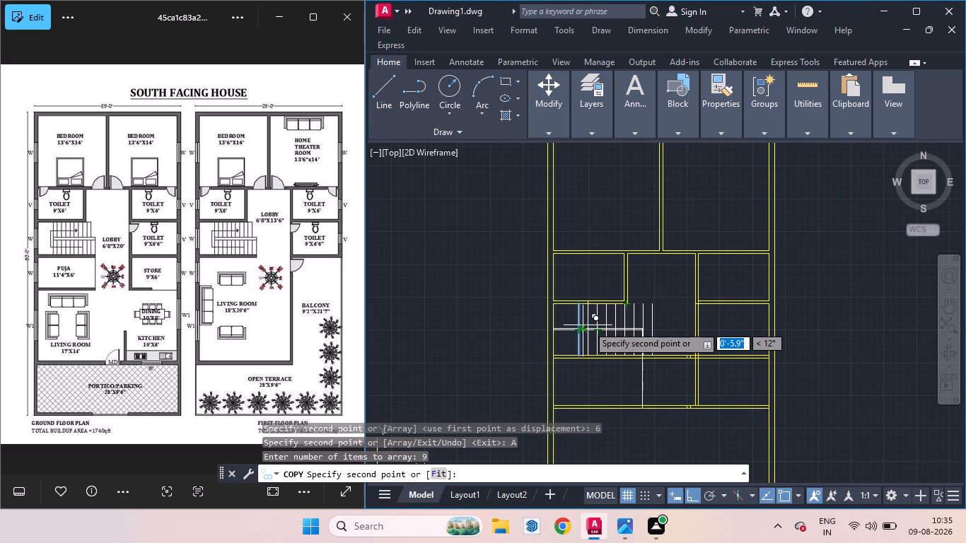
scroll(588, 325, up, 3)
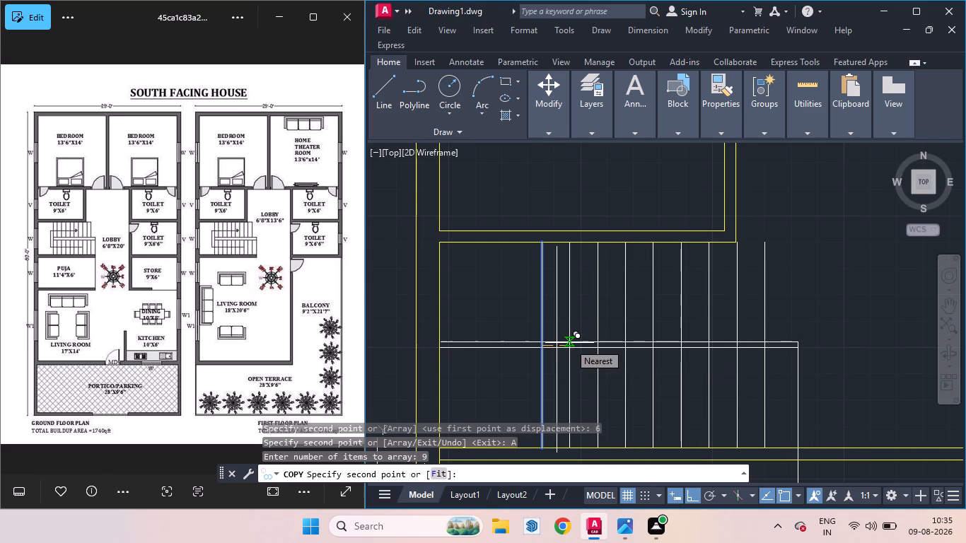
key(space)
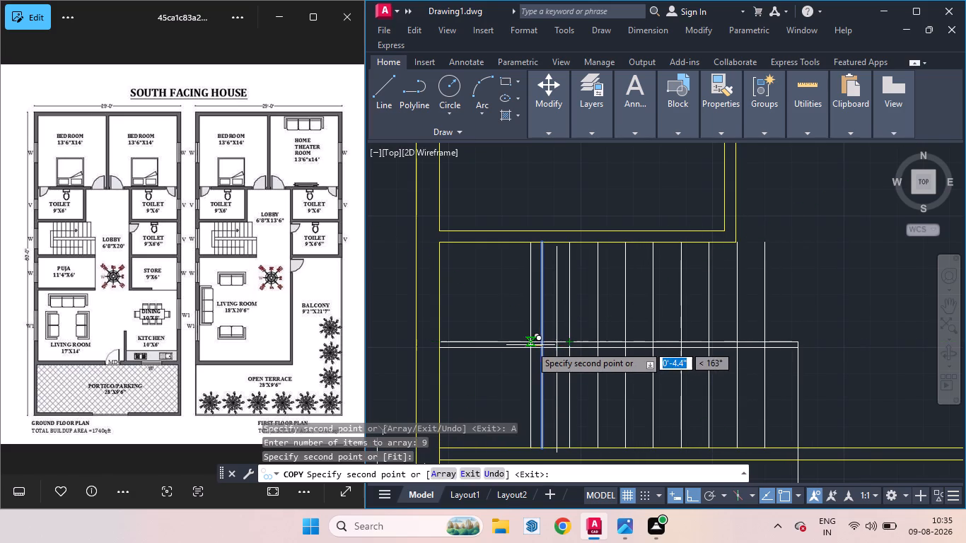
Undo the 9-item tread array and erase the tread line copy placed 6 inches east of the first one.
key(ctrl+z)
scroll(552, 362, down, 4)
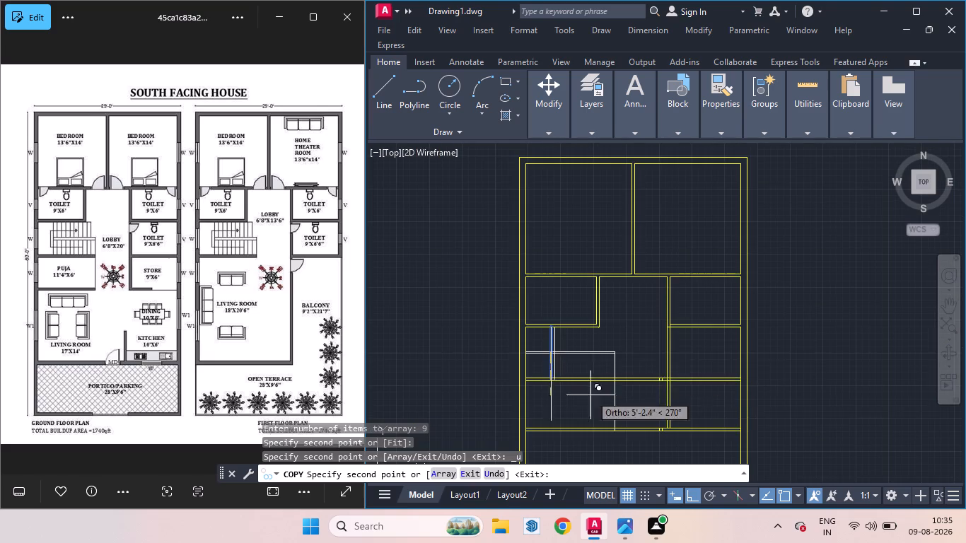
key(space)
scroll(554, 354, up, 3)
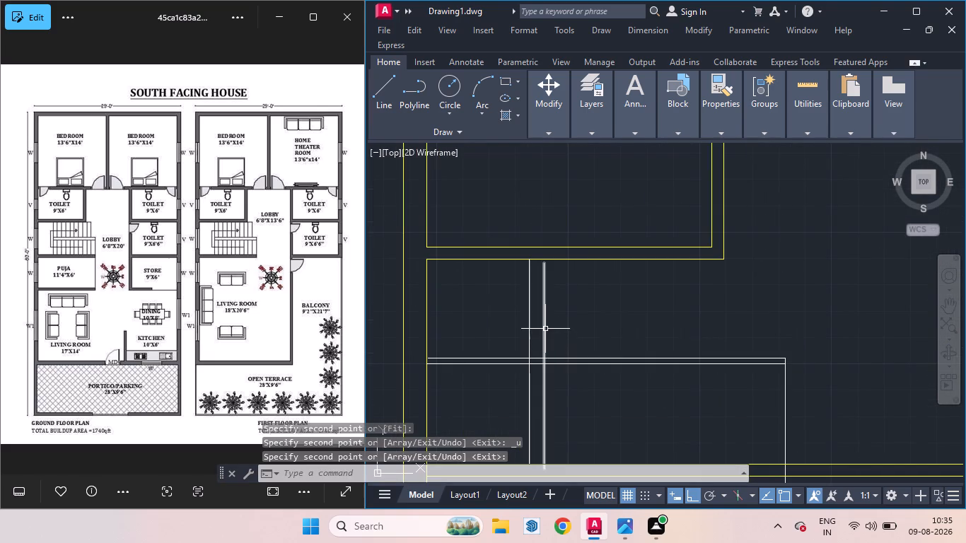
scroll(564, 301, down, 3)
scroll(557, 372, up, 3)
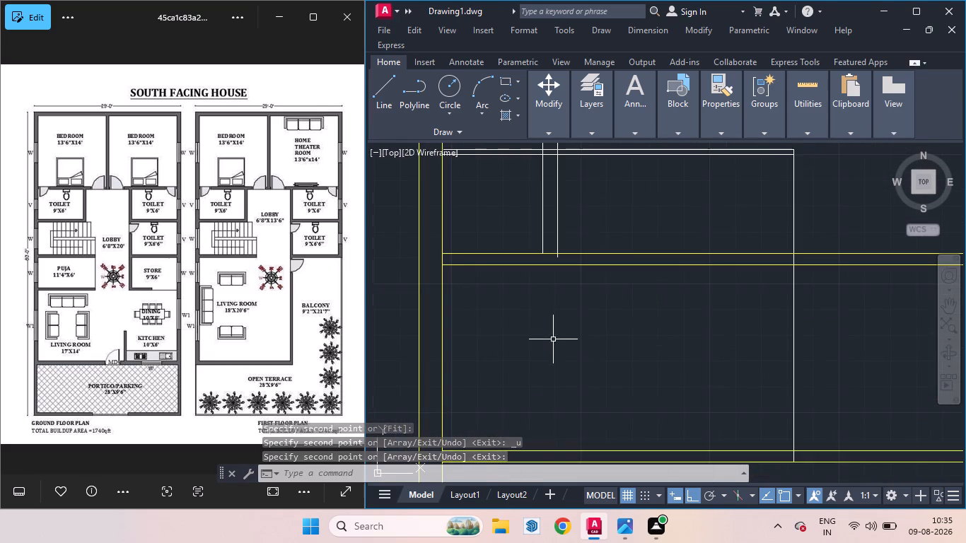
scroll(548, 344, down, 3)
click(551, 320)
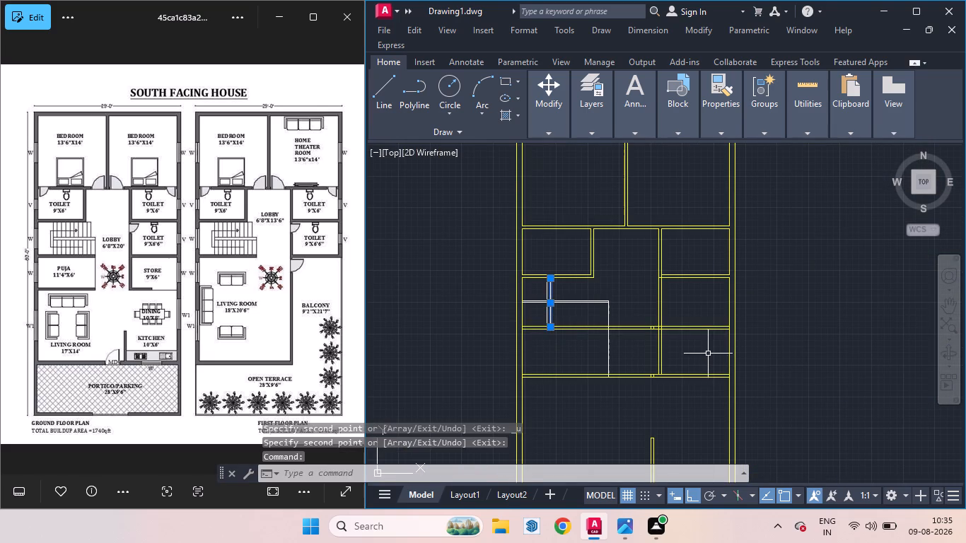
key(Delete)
Copy the vertical tread line 6 inches to the east, using its midpoint between the double stair lines as base point.
scroll(552, 297, up, 3)
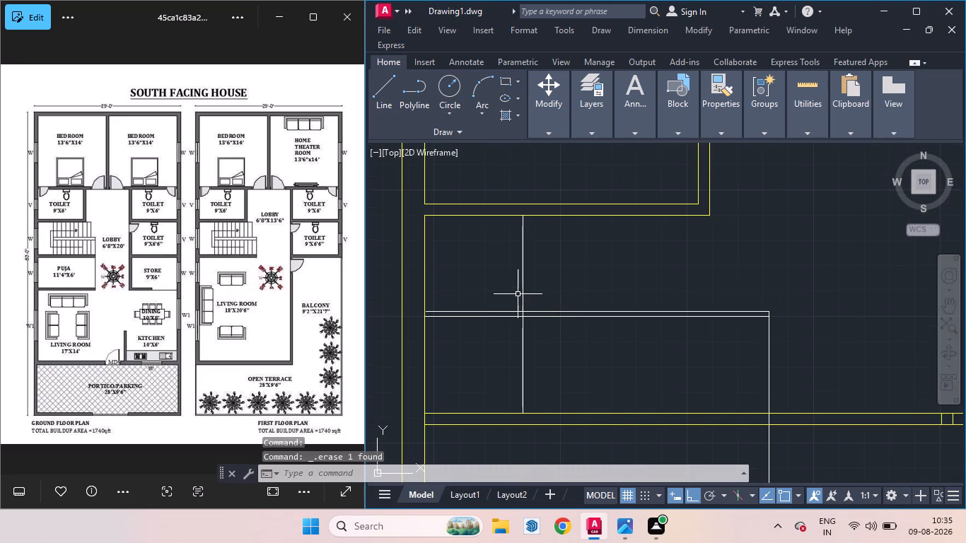
click(523, 294)
key(c)
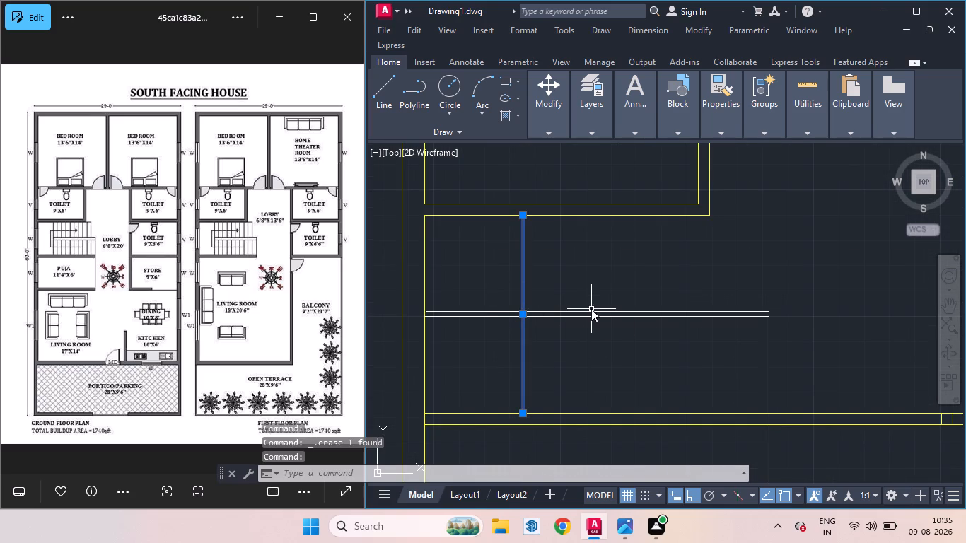
key(o)
key(Return)
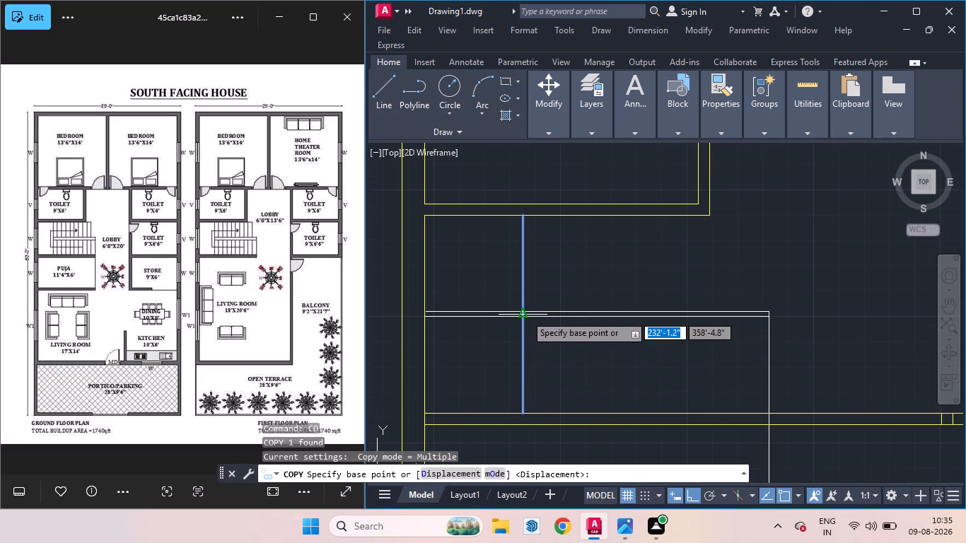
click(525, 315)
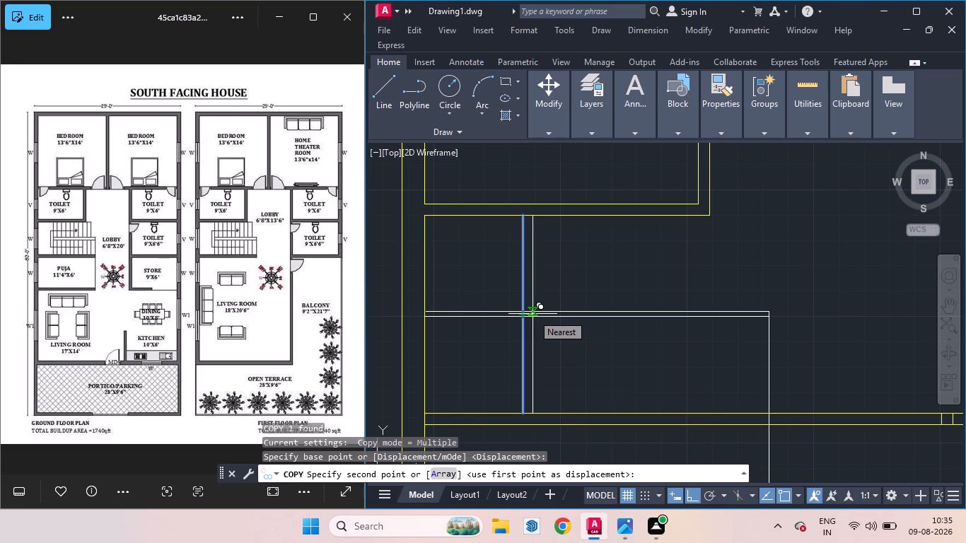
key(6)
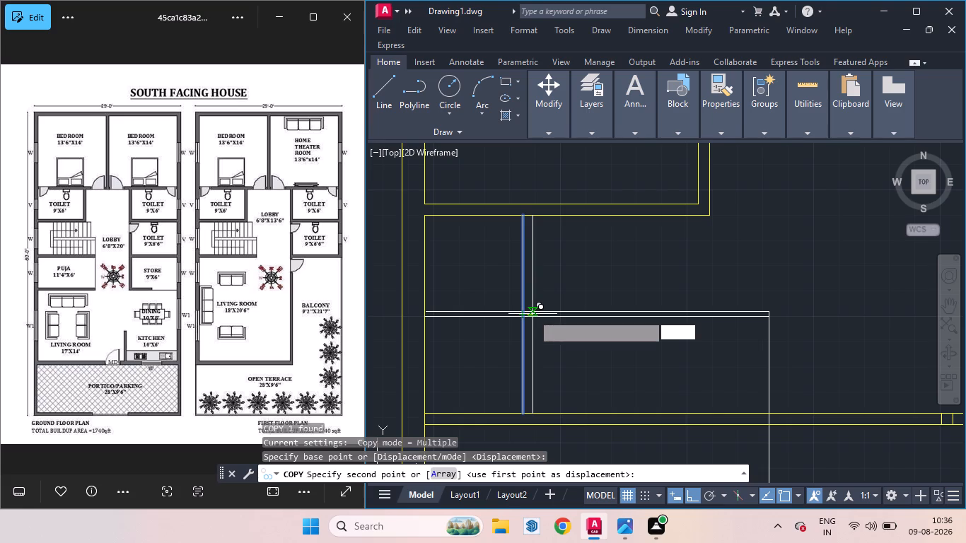
key(Return)
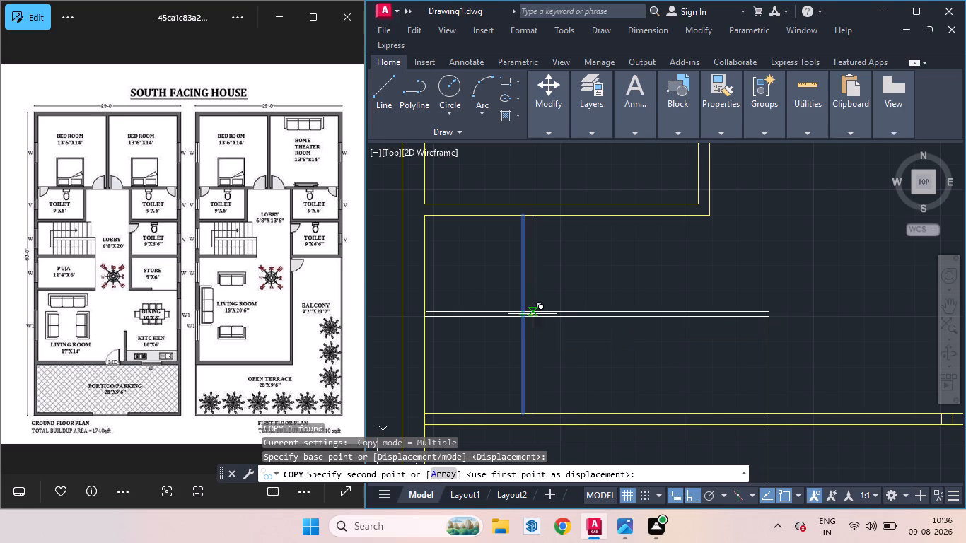
key(space)
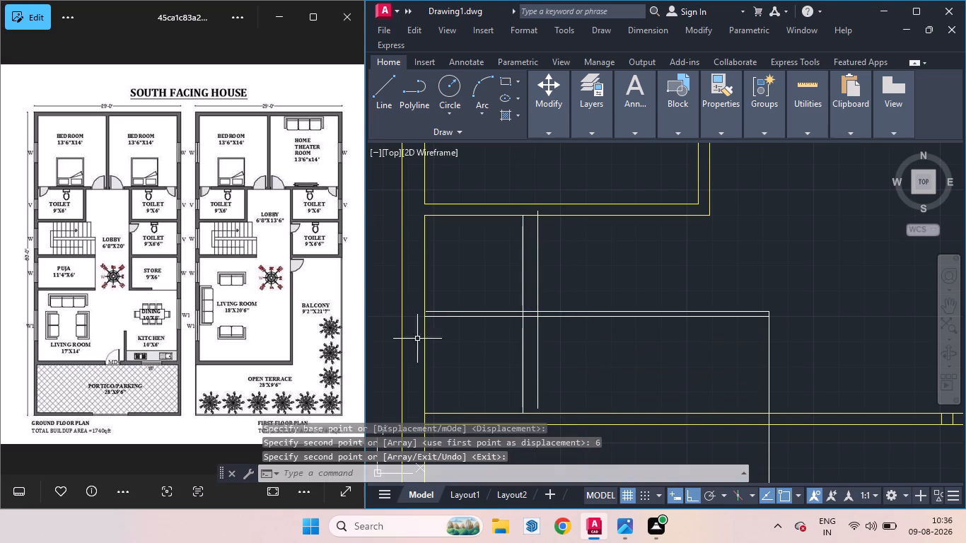
Extend the copied tread line south to the wall between the staircase and the puja room.
scroll(429, 315, down, 1)
scroll(503, 295, up, 2)
scroll(494, 310, down, 2)
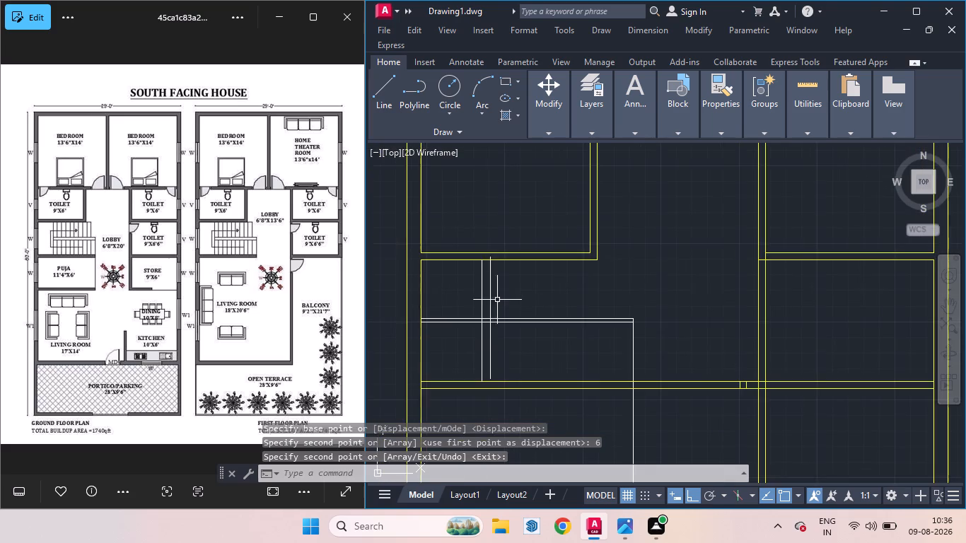
scroll(496, 362, up, 2)
scroll(508, 358, down, 2)
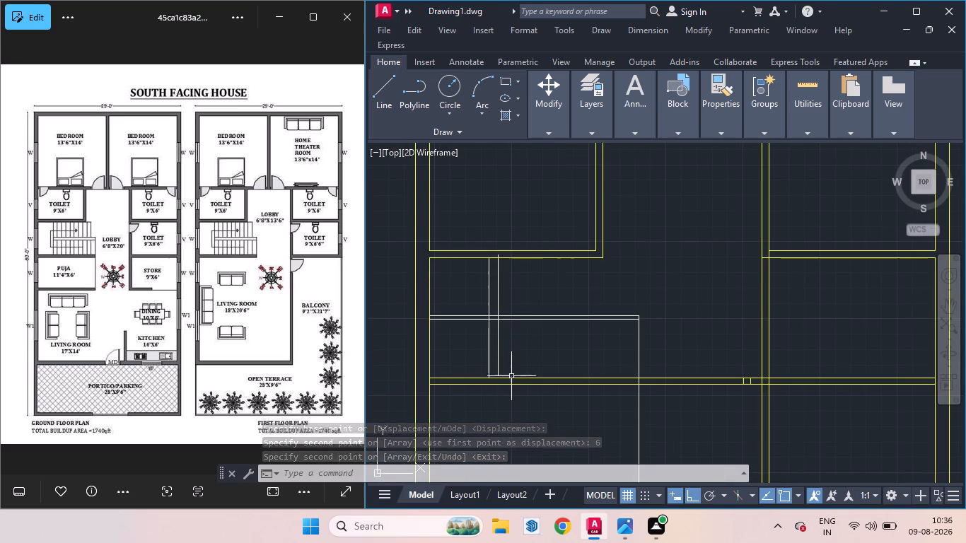
text(ex)
key(Return)
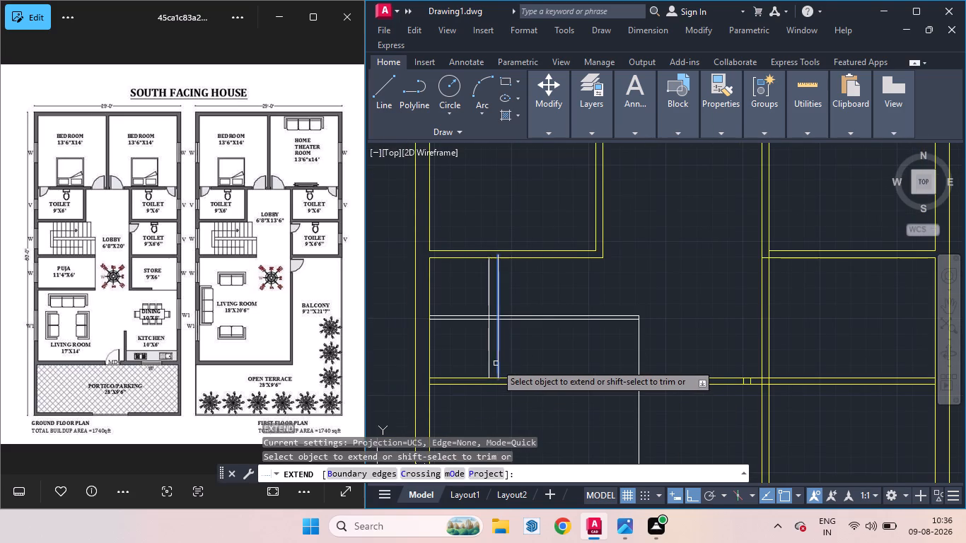
click(499, 362)
key(space)
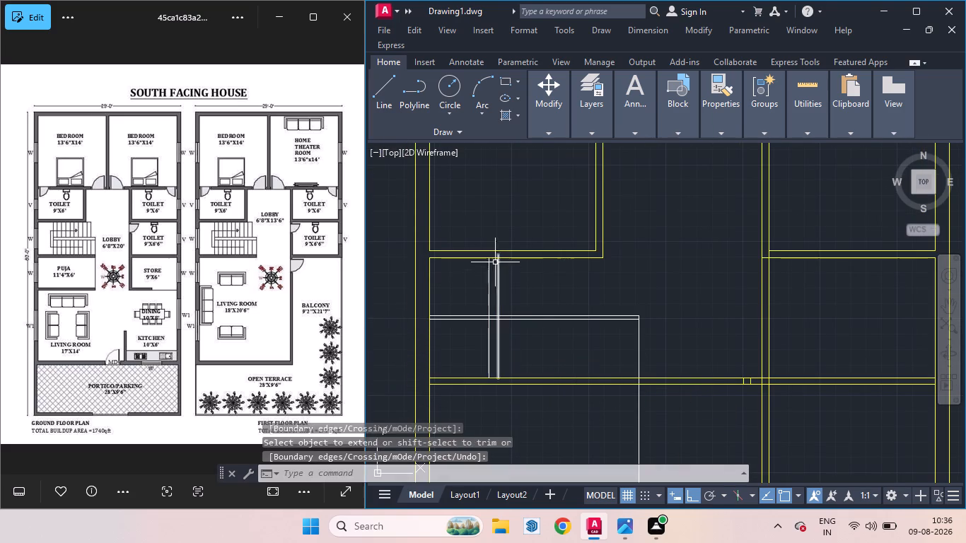
Trim the copied tread line's north end at the south face of the toilet wall.
scroll(494, 251, up, 3)
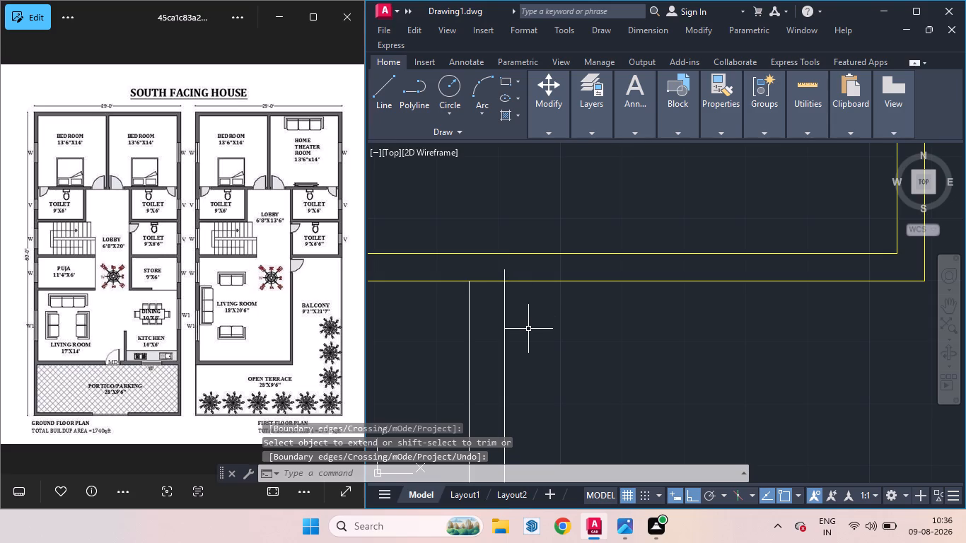
key(t)
key(r)
key(Return)
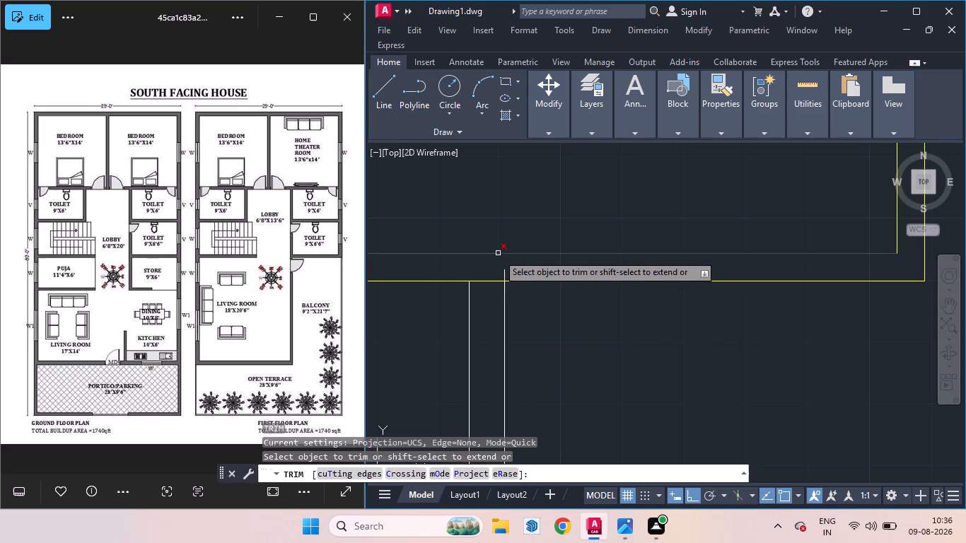
click(504, 275)
key(space)
Copy the second tread line 6 inches to the east, using its midpoint between the double stair lines as base point.
scroll(519, 348, down, 5)
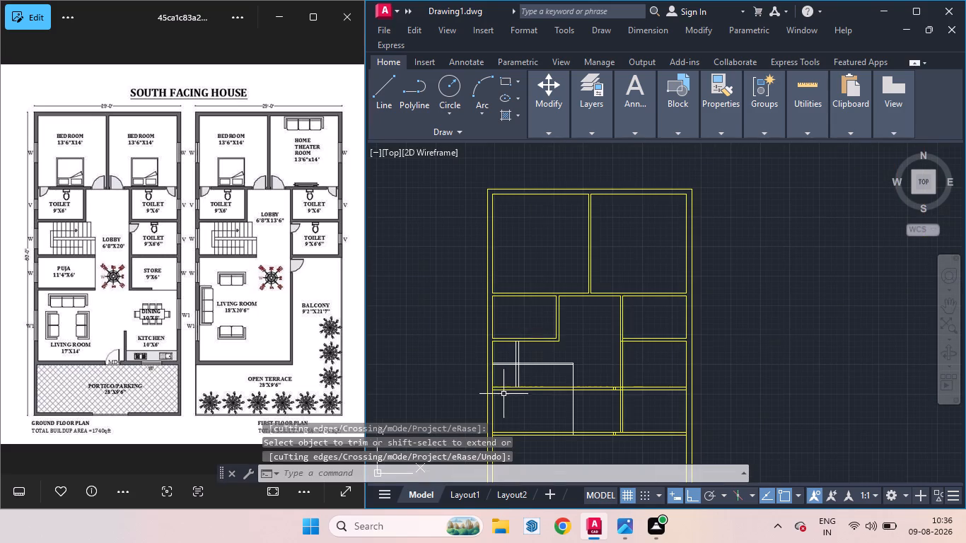
scroll(516, 386, up, 1)
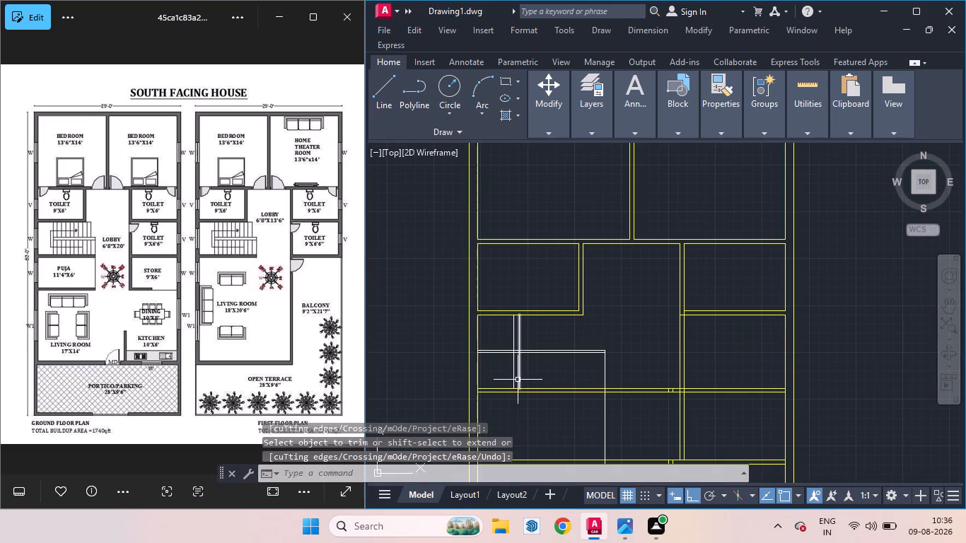
click(520, 381)
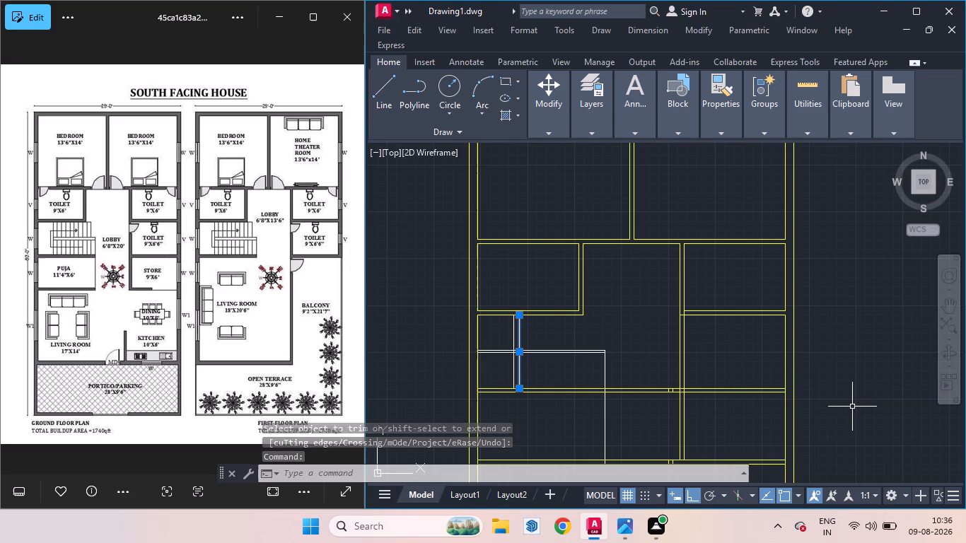
text(co)
key(Return)
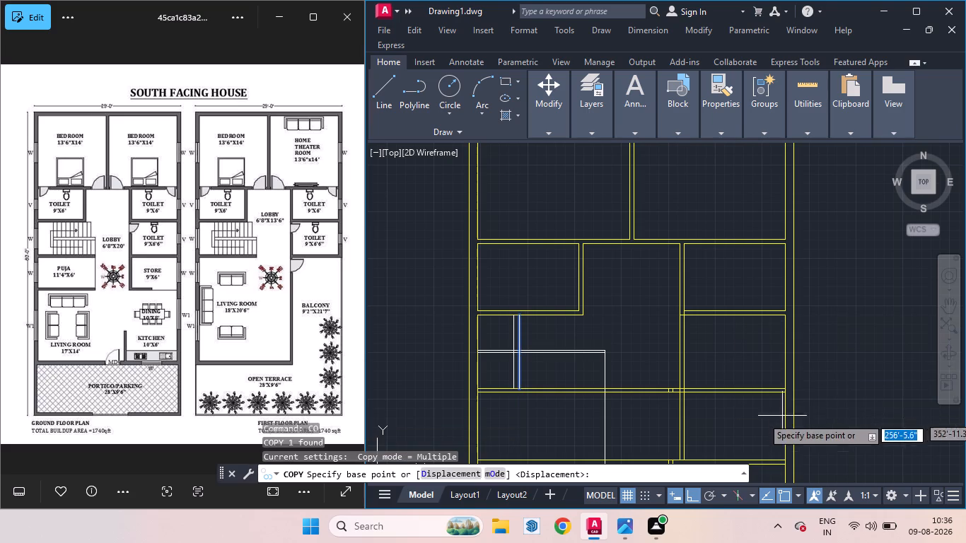
scroll(520, 351, up, 4)
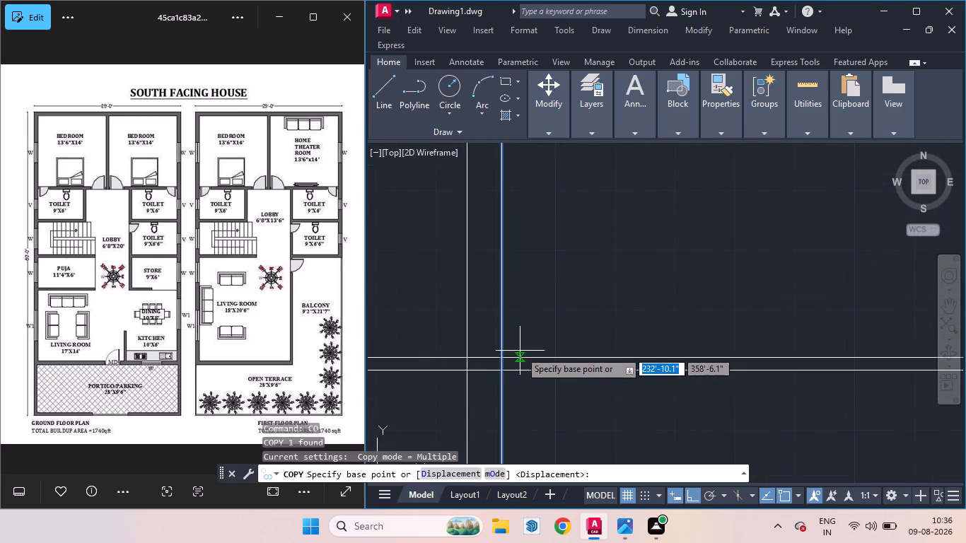
click(500, 363)
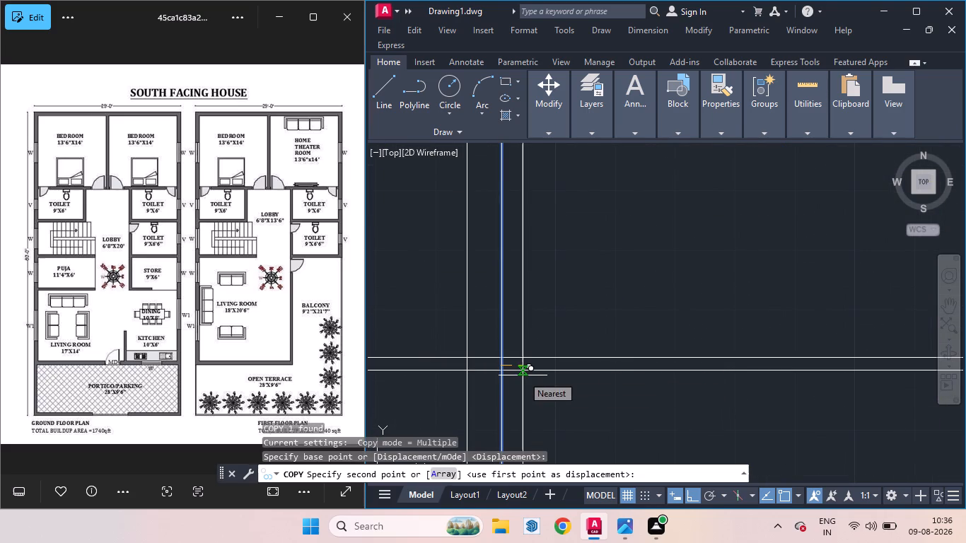
key(6)
key(Return)
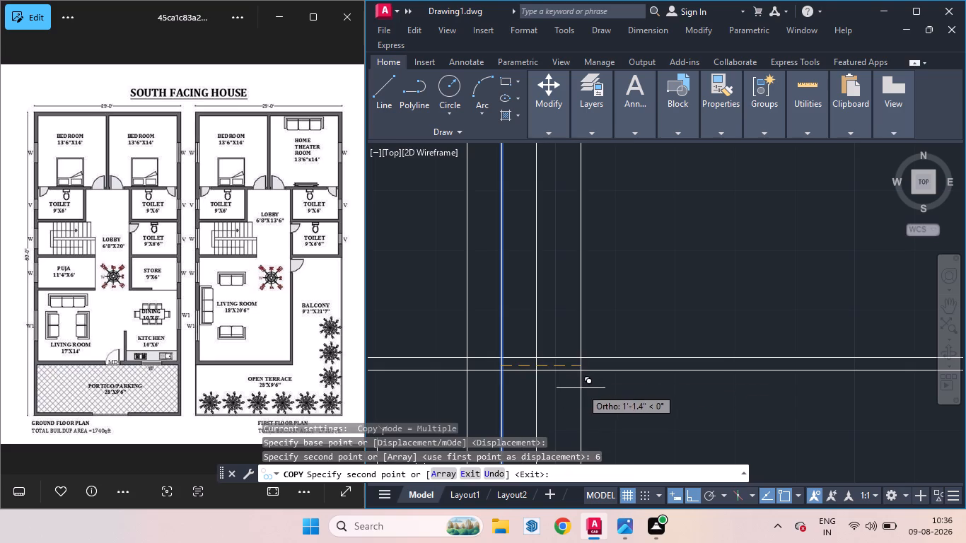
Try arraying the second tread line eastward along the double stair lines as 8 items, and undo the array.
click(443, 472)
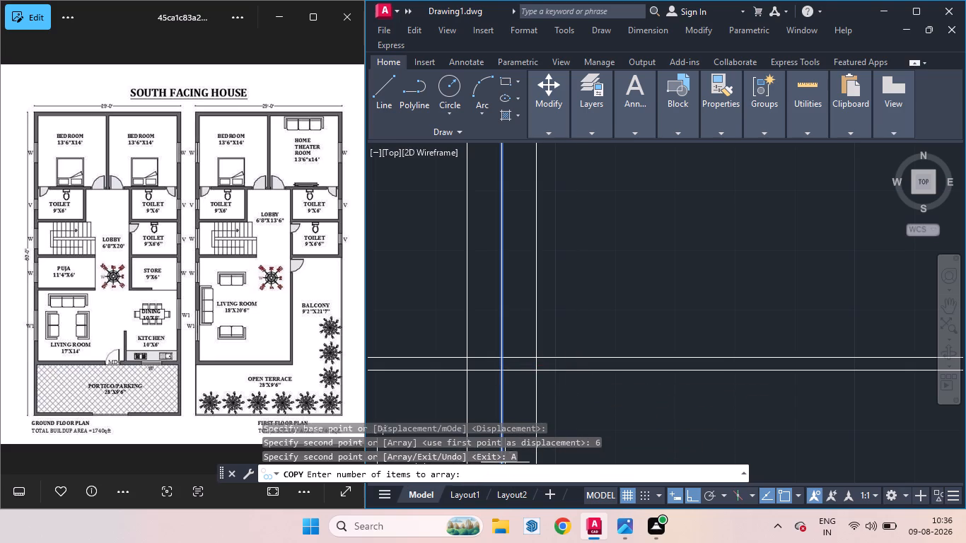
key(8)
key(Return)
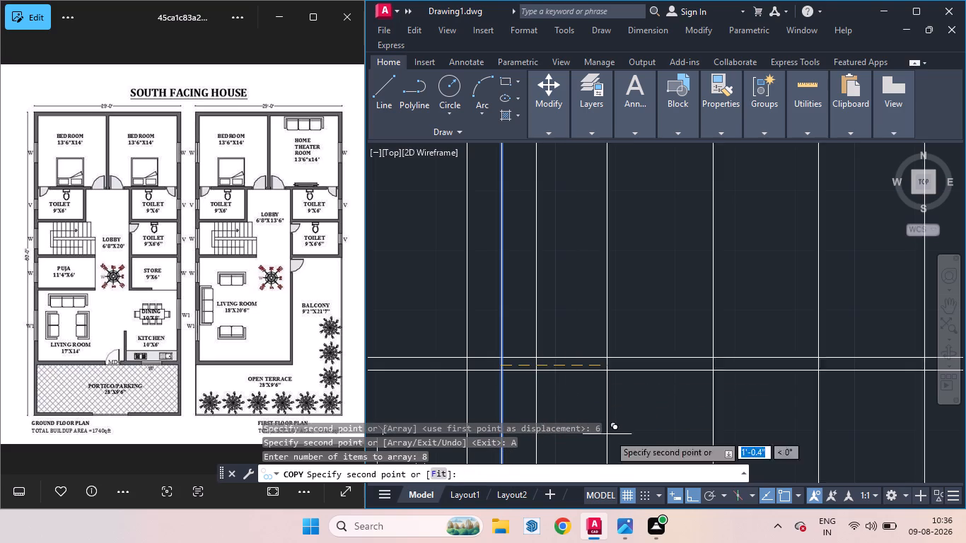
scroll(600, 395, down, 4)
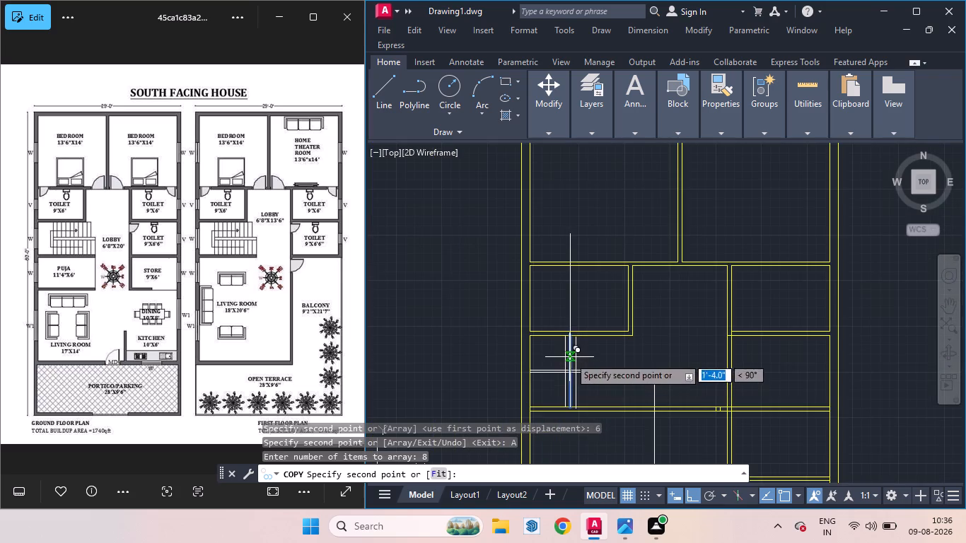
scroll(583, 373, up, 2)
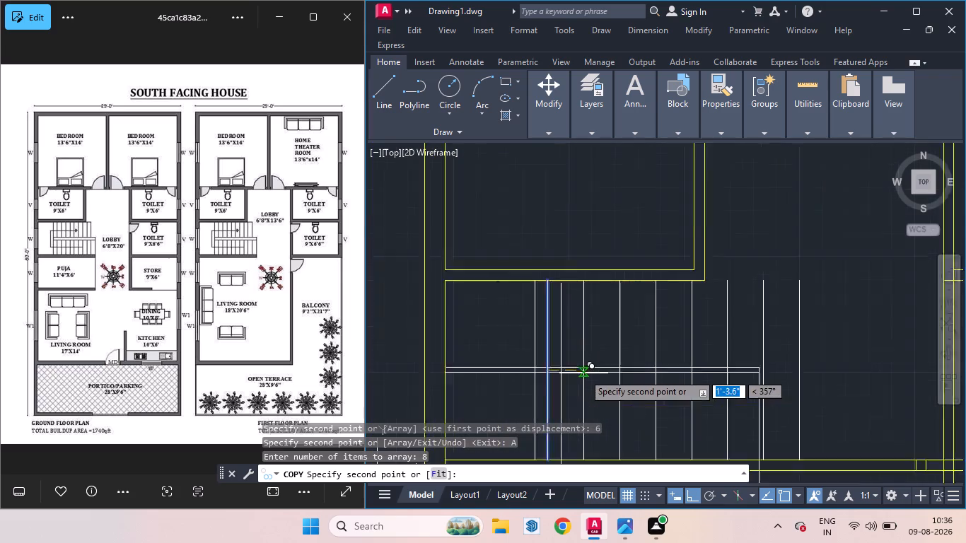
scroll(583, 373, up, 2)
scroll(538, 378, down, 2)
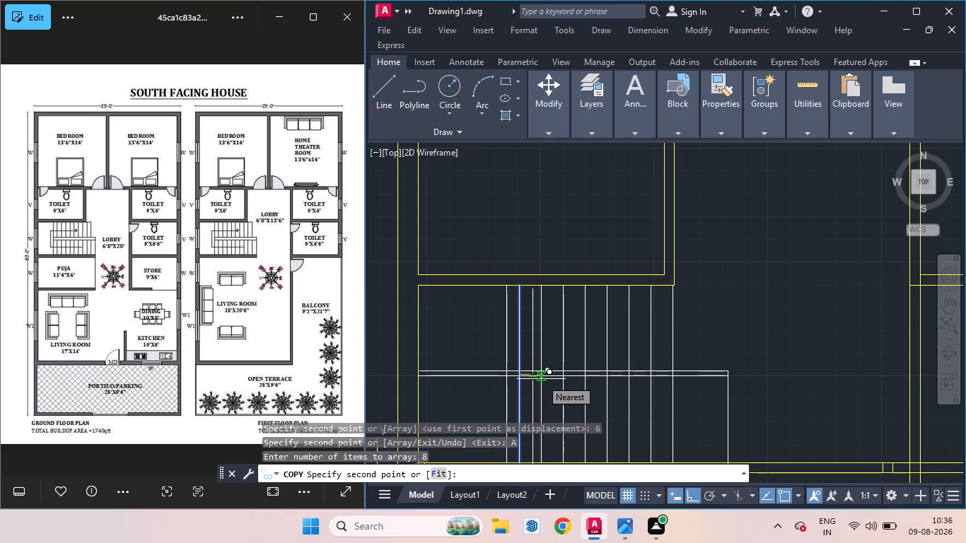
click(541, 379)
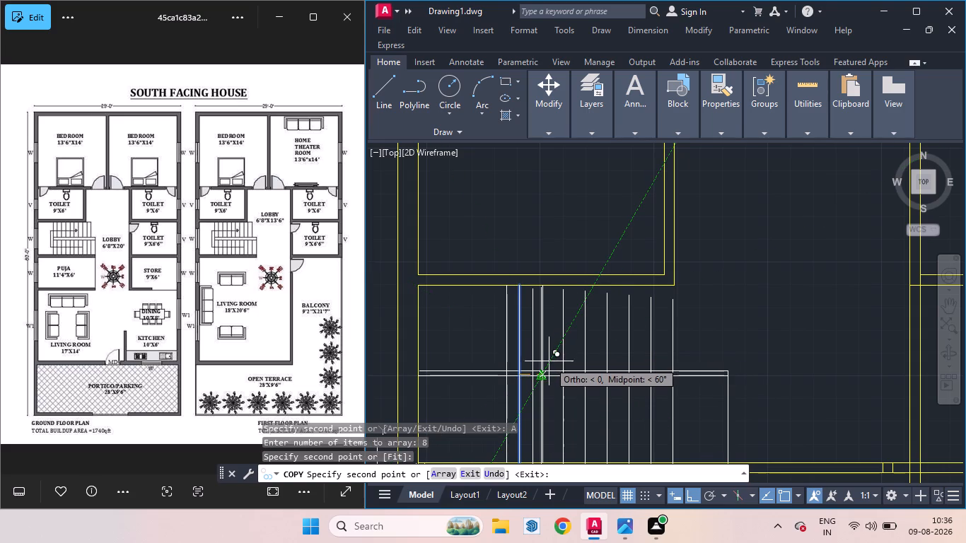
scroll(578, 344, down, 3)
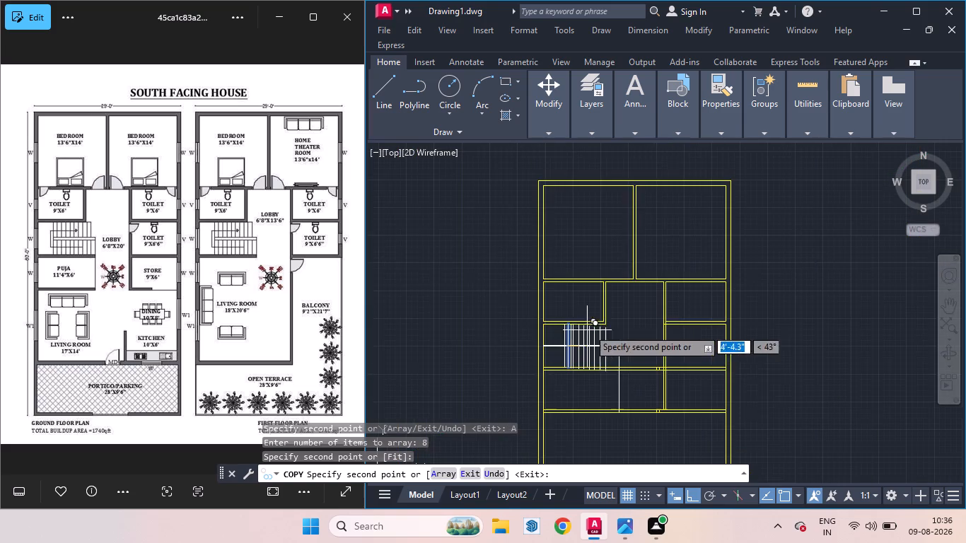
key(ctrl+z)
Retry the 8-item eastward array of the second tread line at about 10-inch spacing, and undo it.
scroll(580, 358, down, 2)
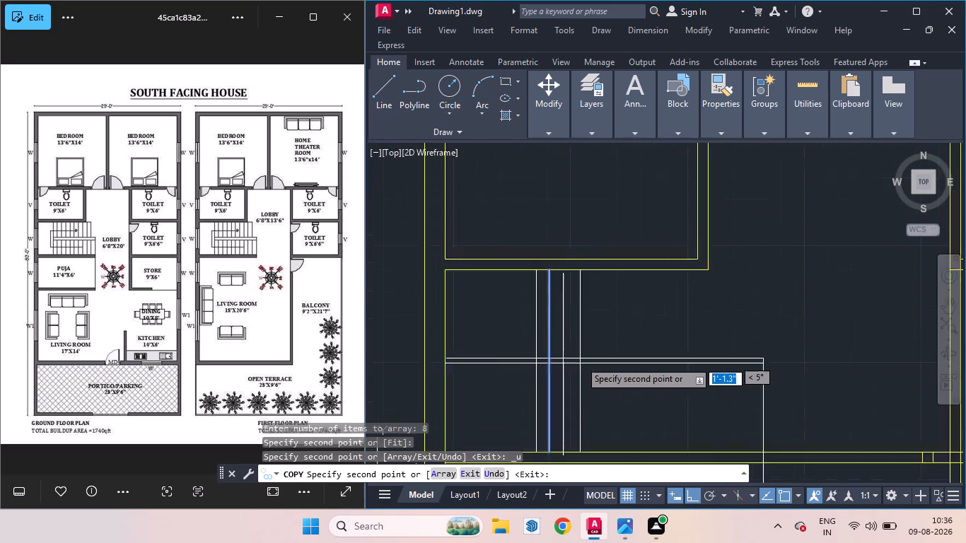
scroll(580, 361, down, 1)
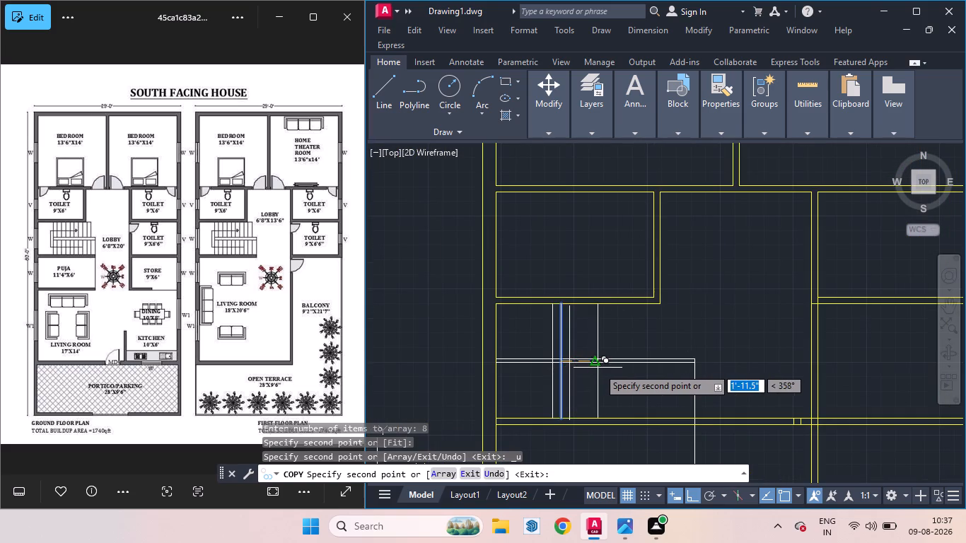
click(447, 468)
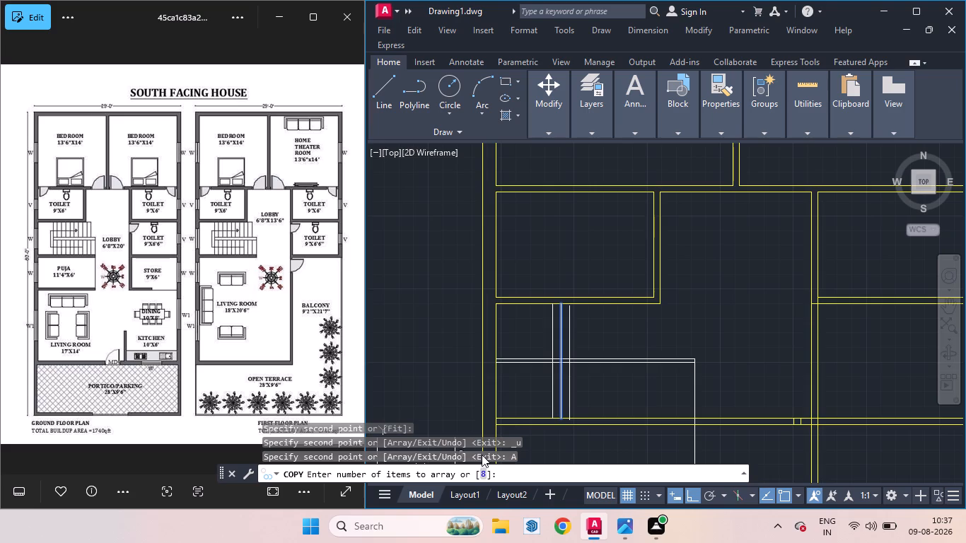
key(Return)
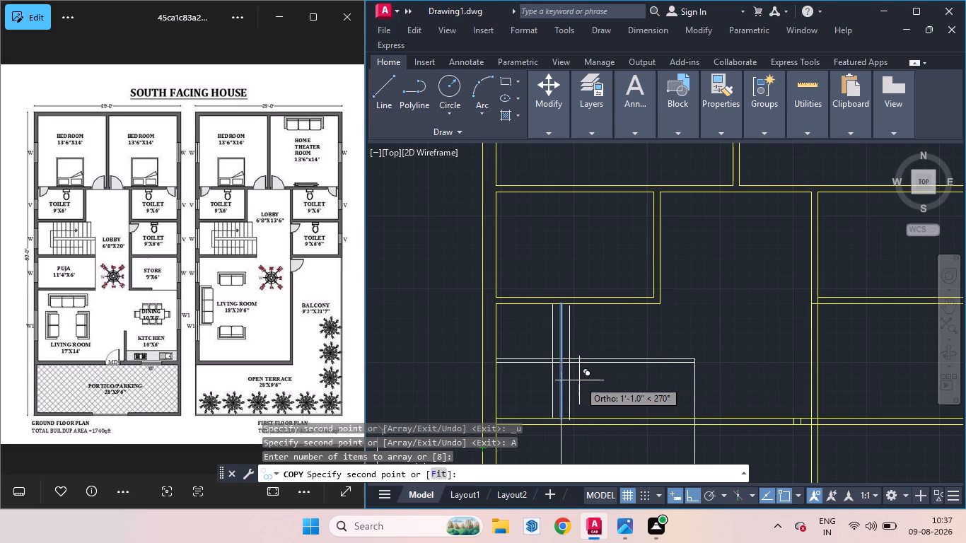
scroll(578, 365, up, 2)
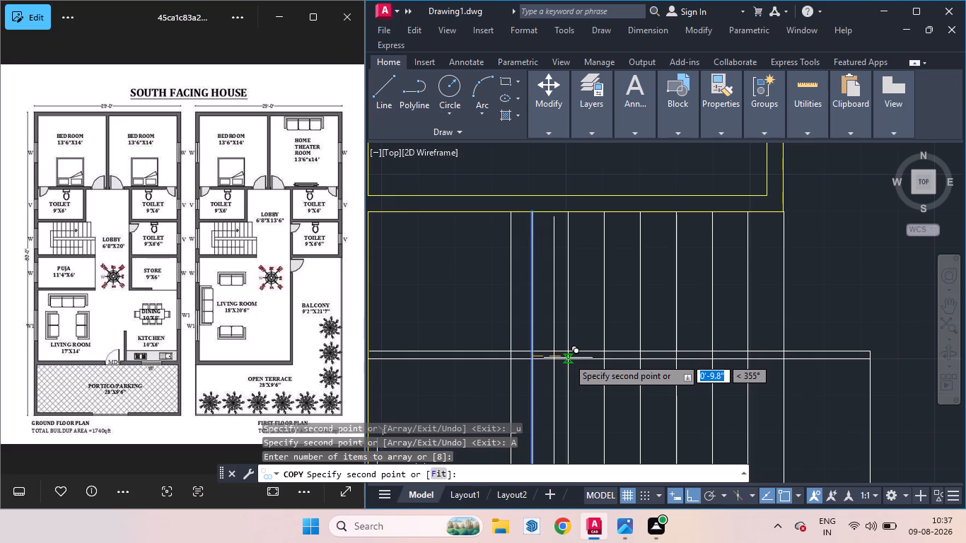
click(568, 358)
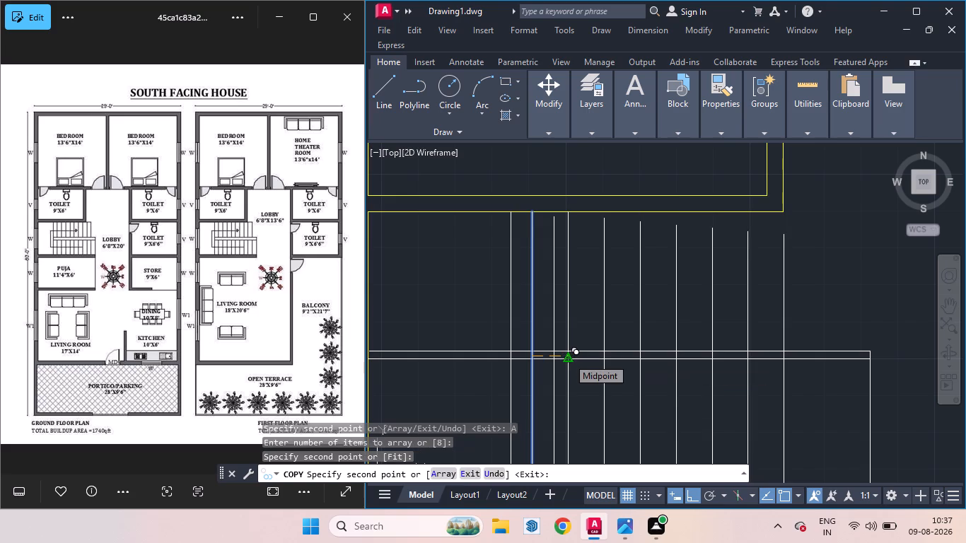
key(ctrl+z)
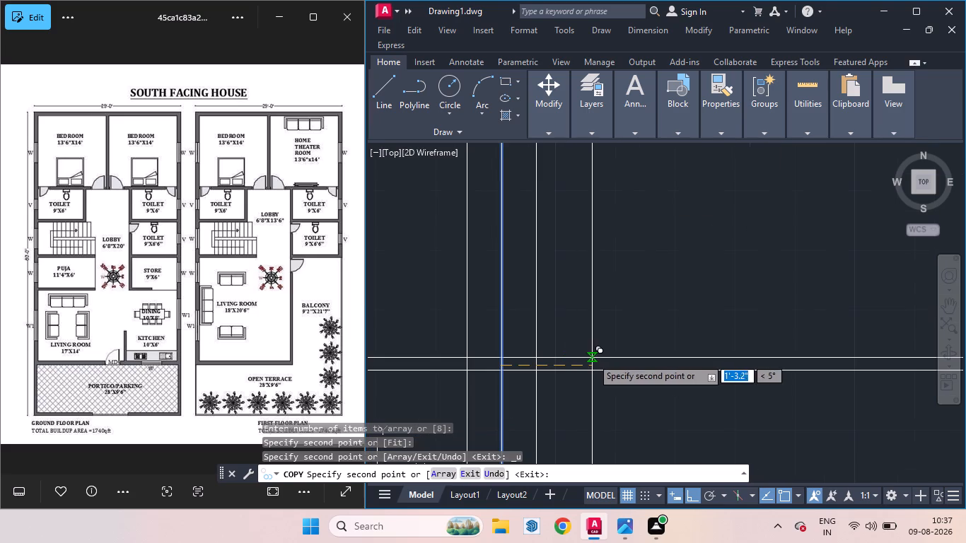
Array the second tread line eastward along the double stair lines as 8 items and finish the copy.
click(451, 474)
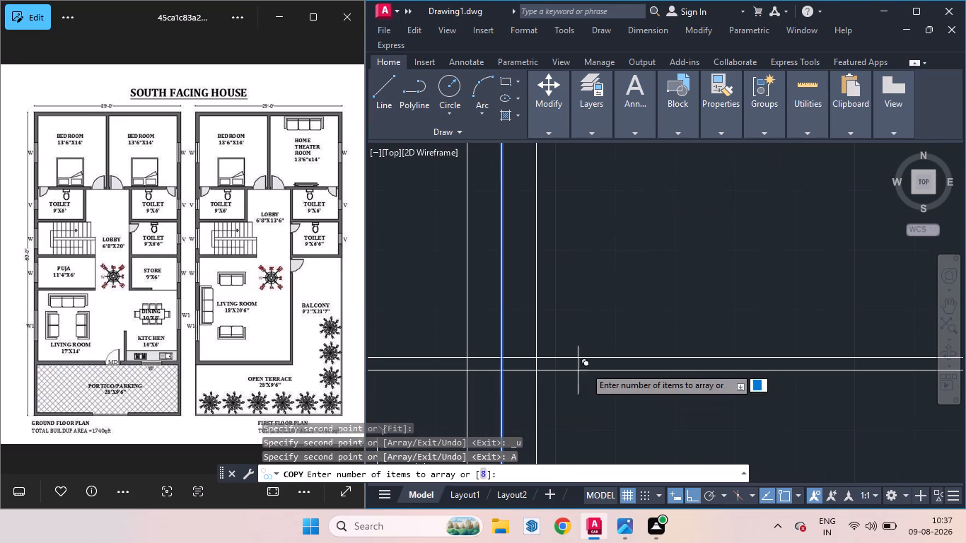
key(Return)
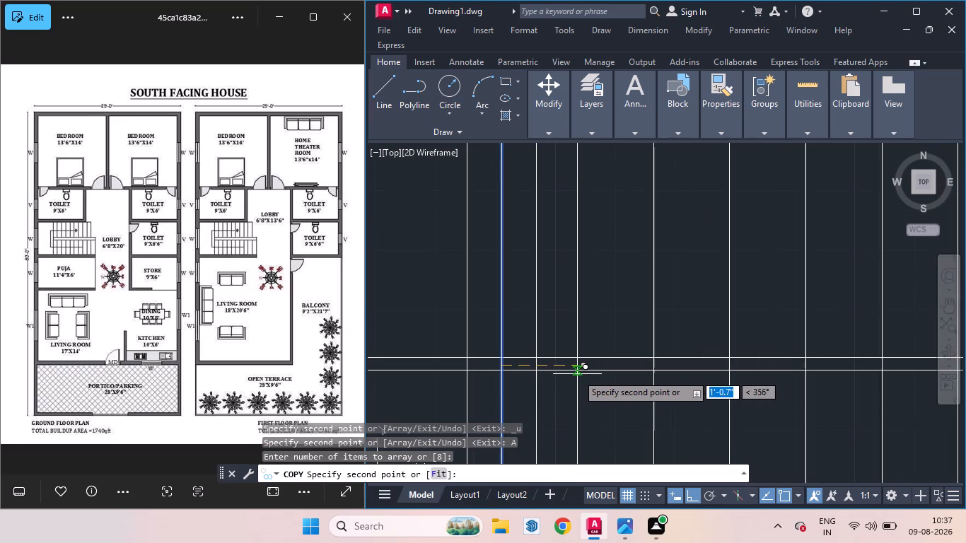
scroll(559, 370, down, 2)
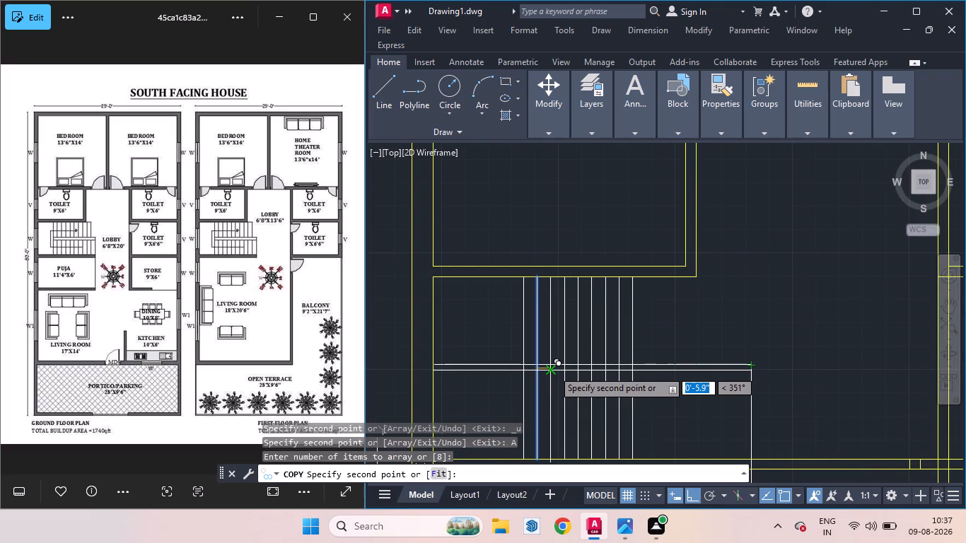
scroll(553, 370, up, 3)
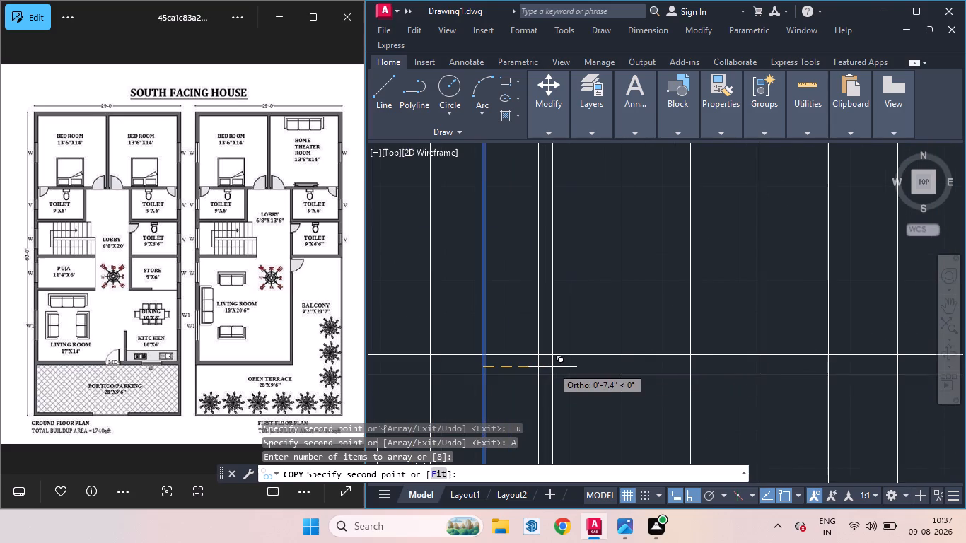
scroll(552, 367, down, 2)
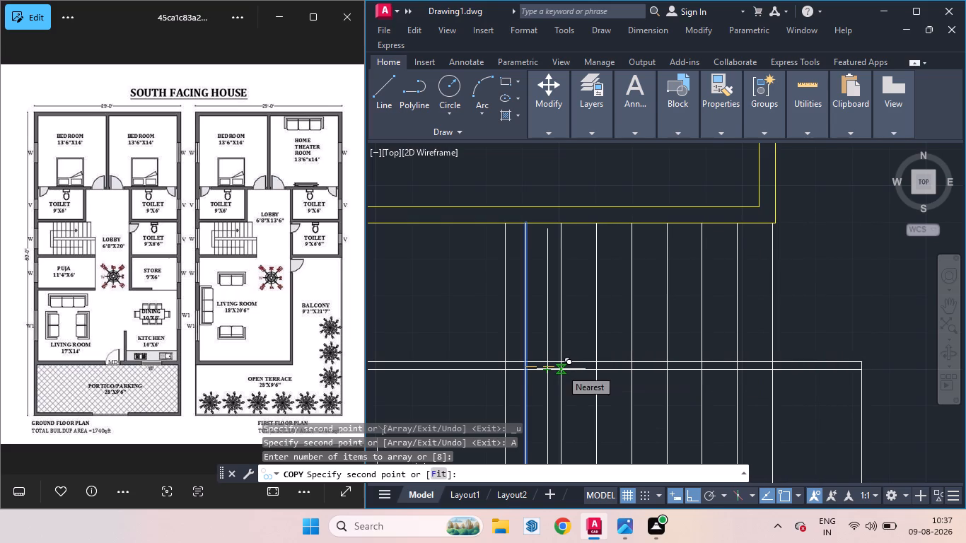
click(561, 369)
scroll(597, 368, down, 5)
key(space)
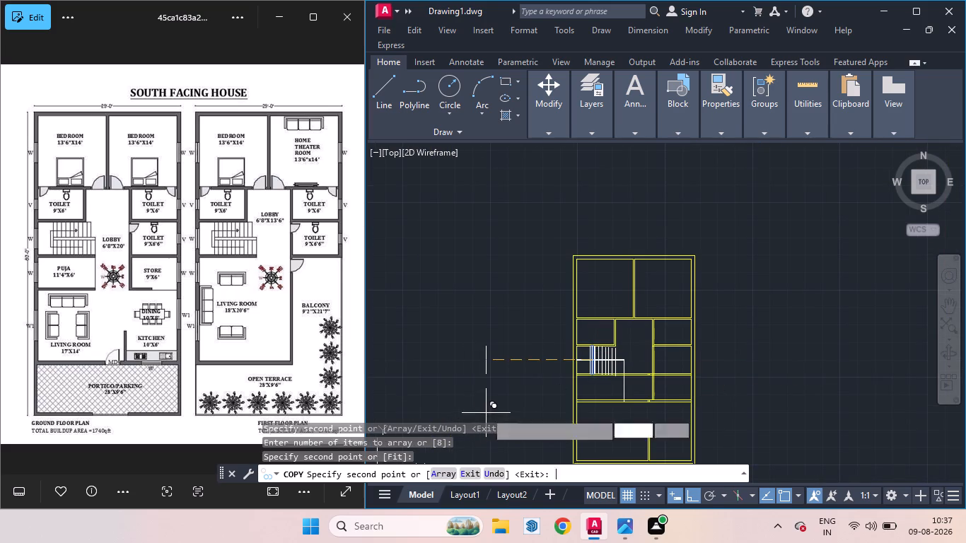
Extend the north ends of the six easternmost tread lines to the south face of the toilet wall.
scroll(601, 358, up, 3)
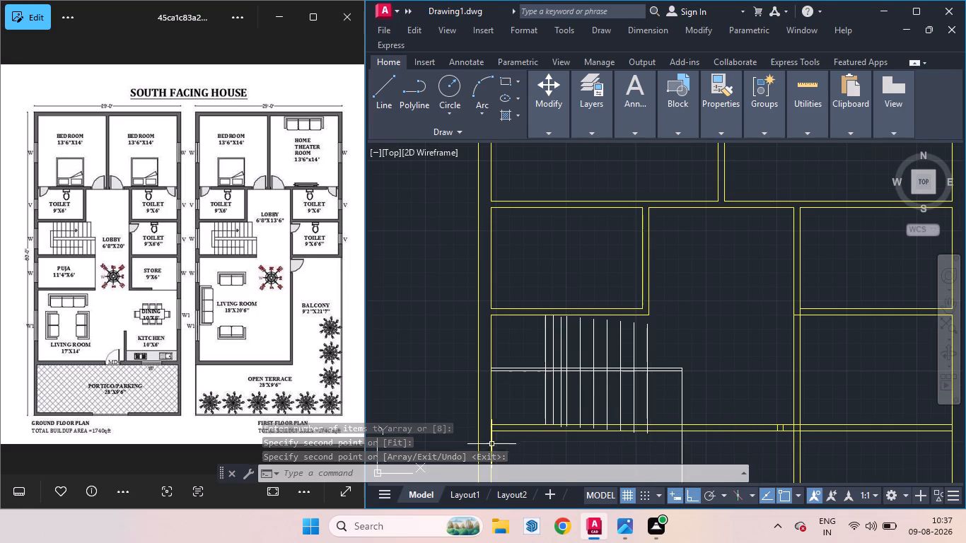
key(e)
key(x)
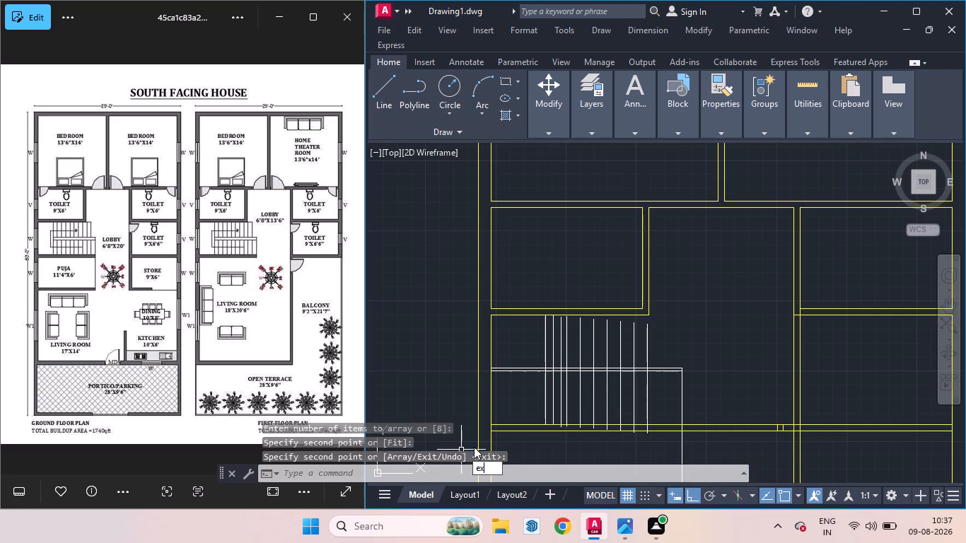
key(Return)
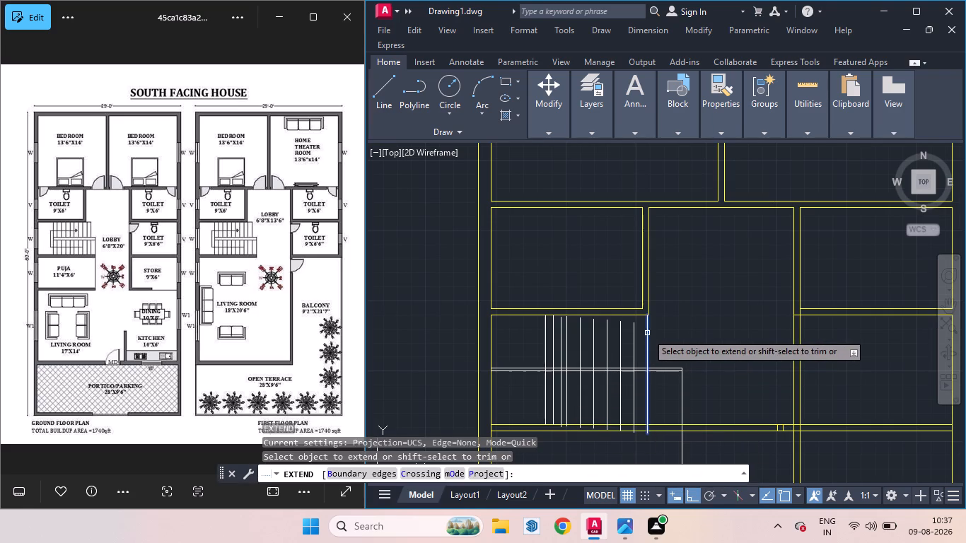
click(647, 333)
click(633, 340)
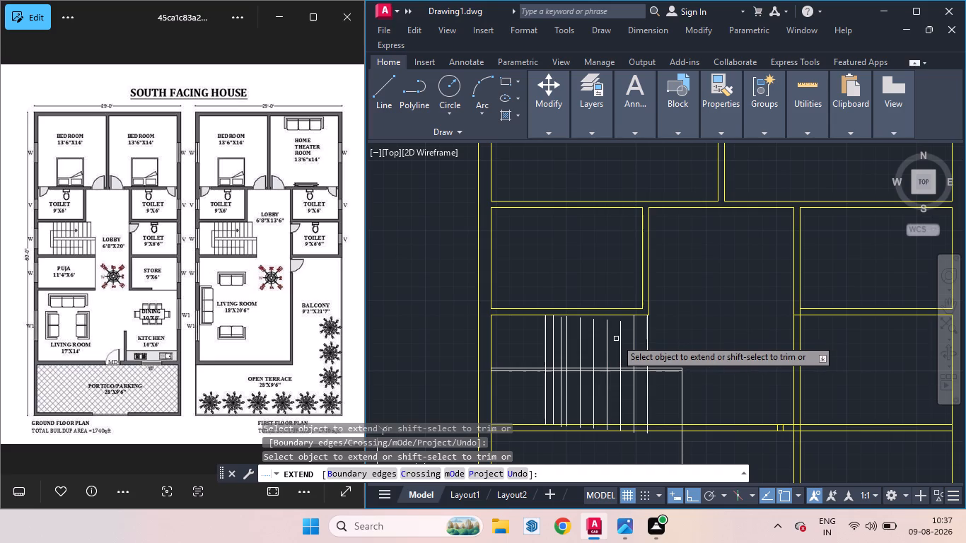
click(619, 339)
click(608, 336)
click(593, 336)
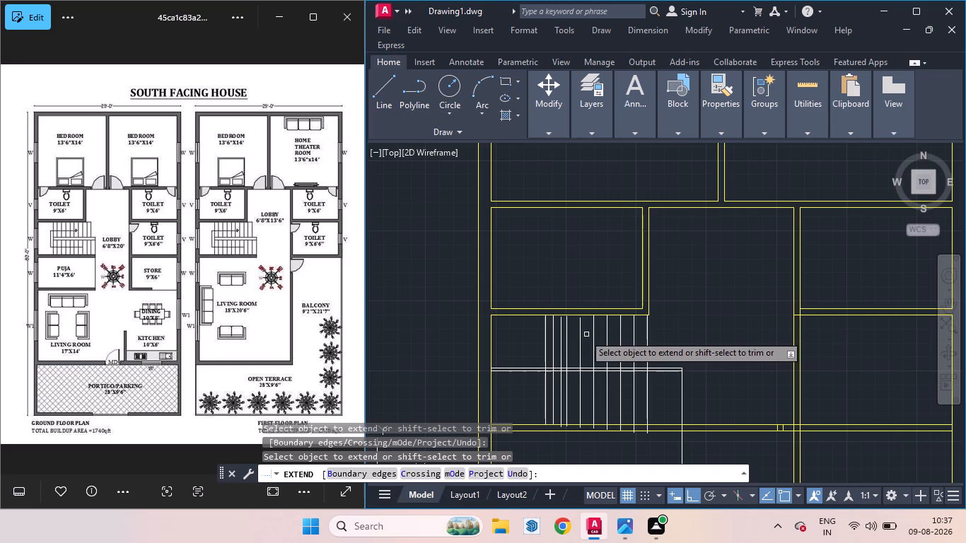
click(581, 334)
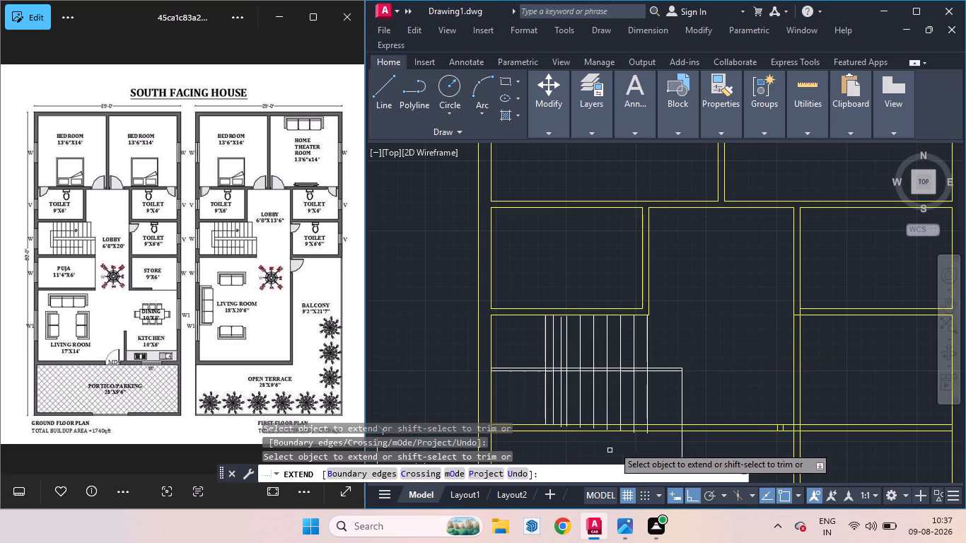
key(space)
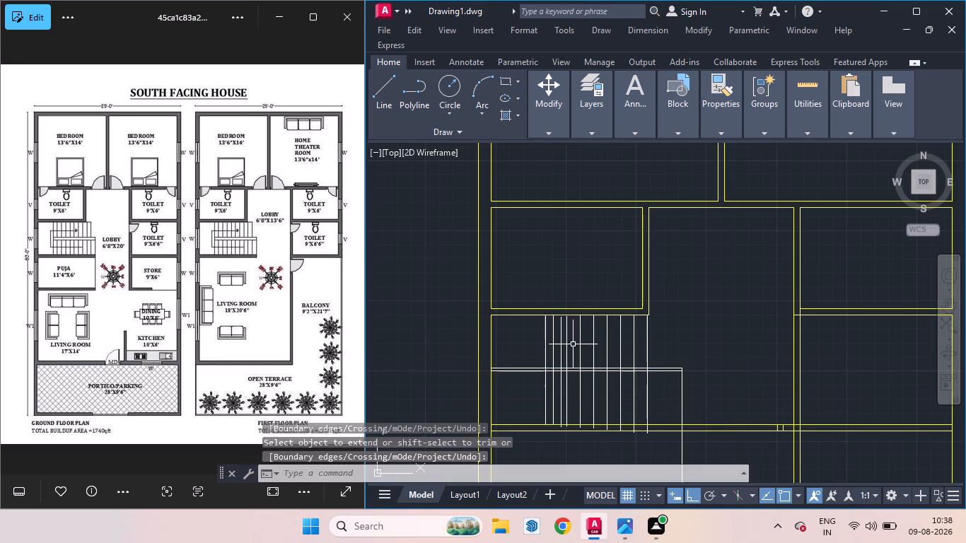
Delete the extra tread line copied 6 inches east of the second tread line.
scroll(593, 339, up, 3)
click(491, 311)
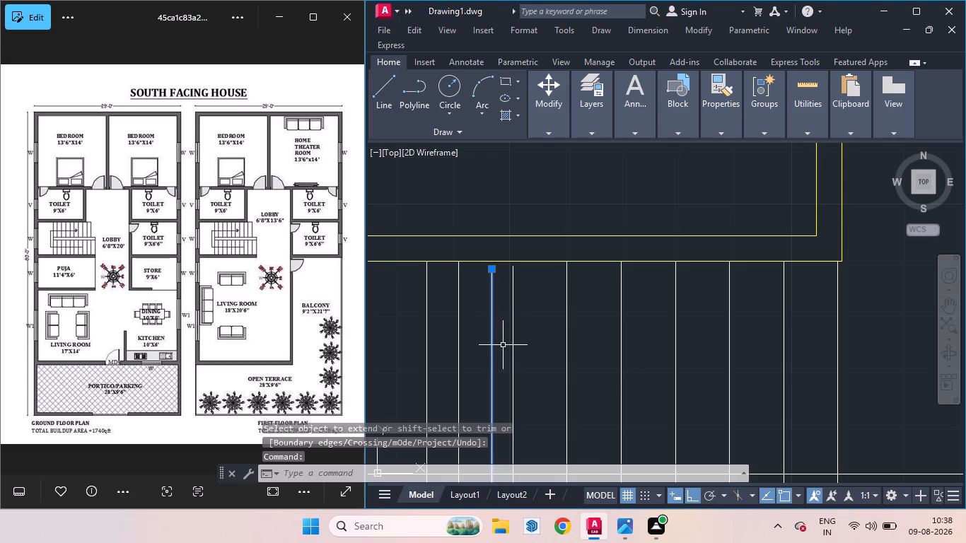
key(Delete)
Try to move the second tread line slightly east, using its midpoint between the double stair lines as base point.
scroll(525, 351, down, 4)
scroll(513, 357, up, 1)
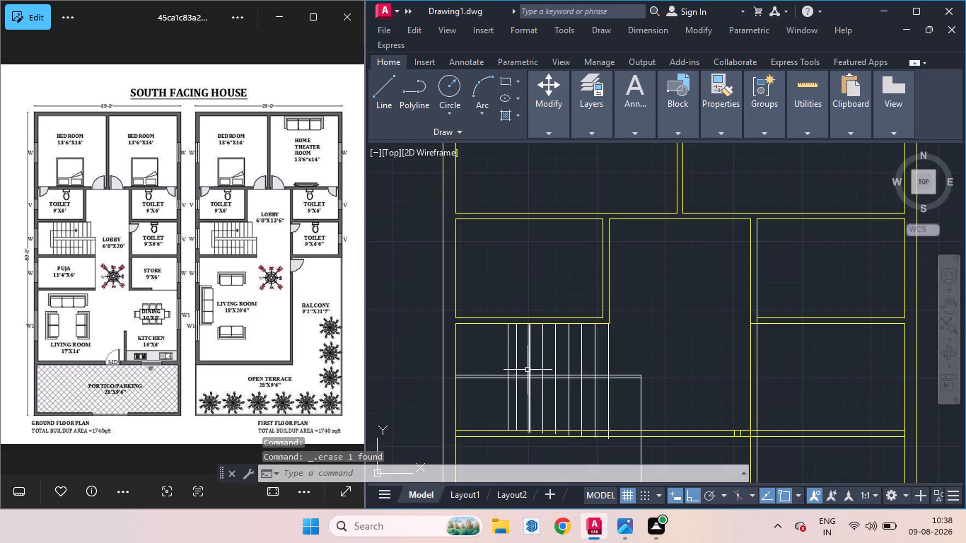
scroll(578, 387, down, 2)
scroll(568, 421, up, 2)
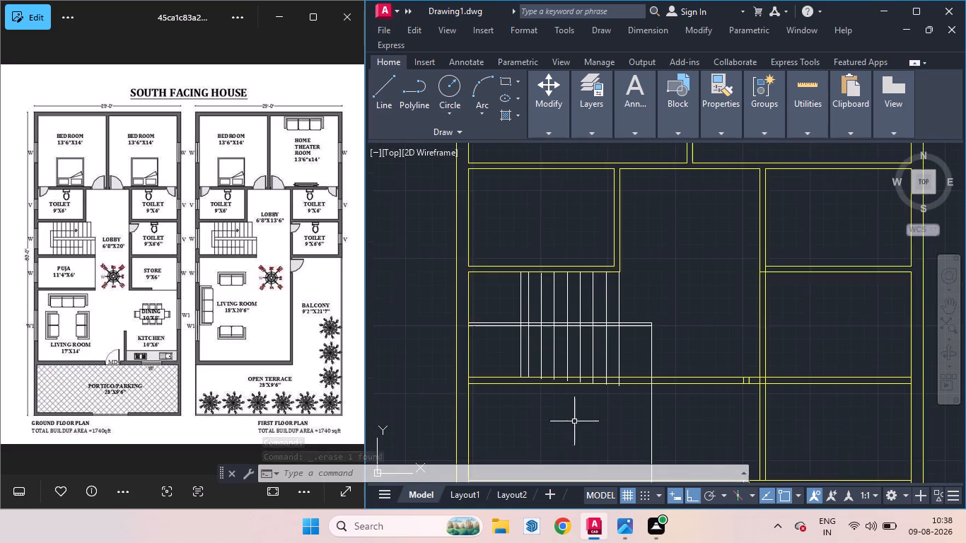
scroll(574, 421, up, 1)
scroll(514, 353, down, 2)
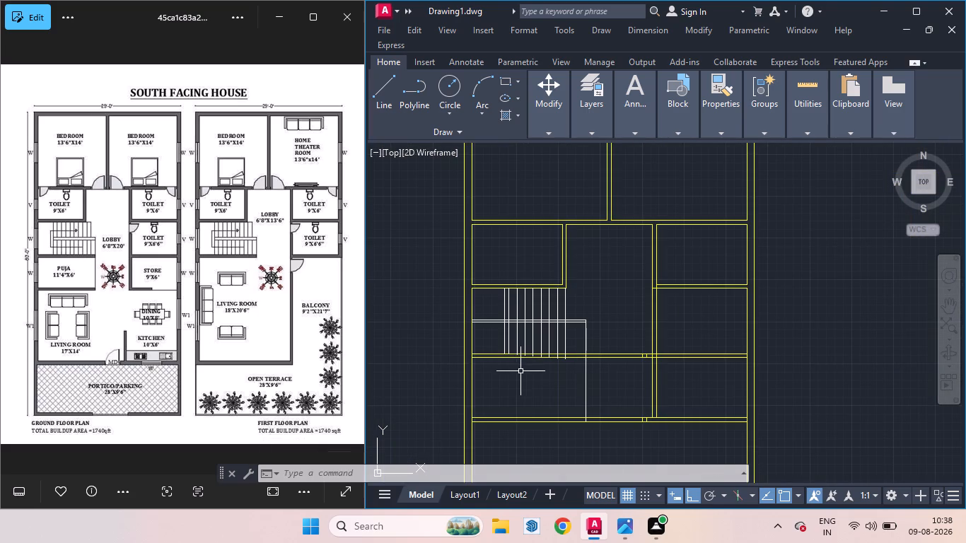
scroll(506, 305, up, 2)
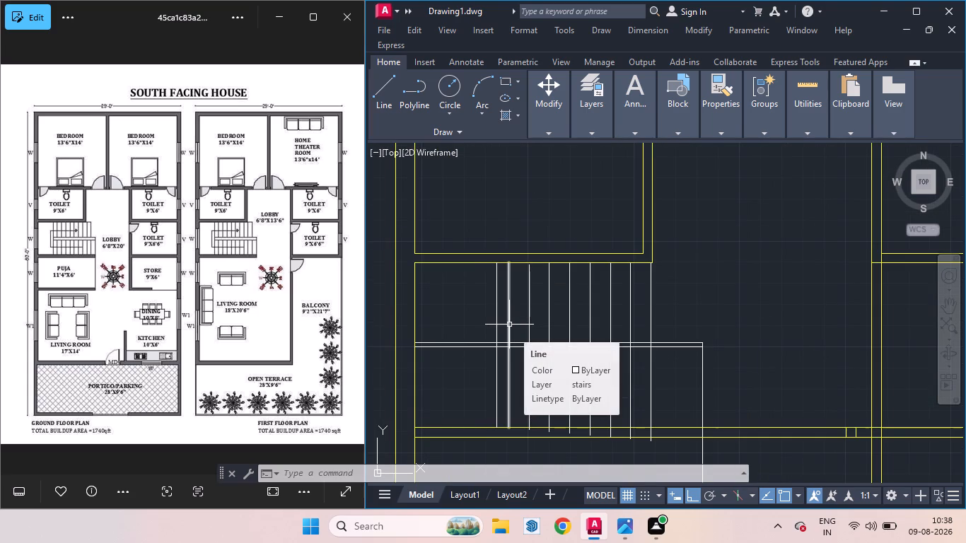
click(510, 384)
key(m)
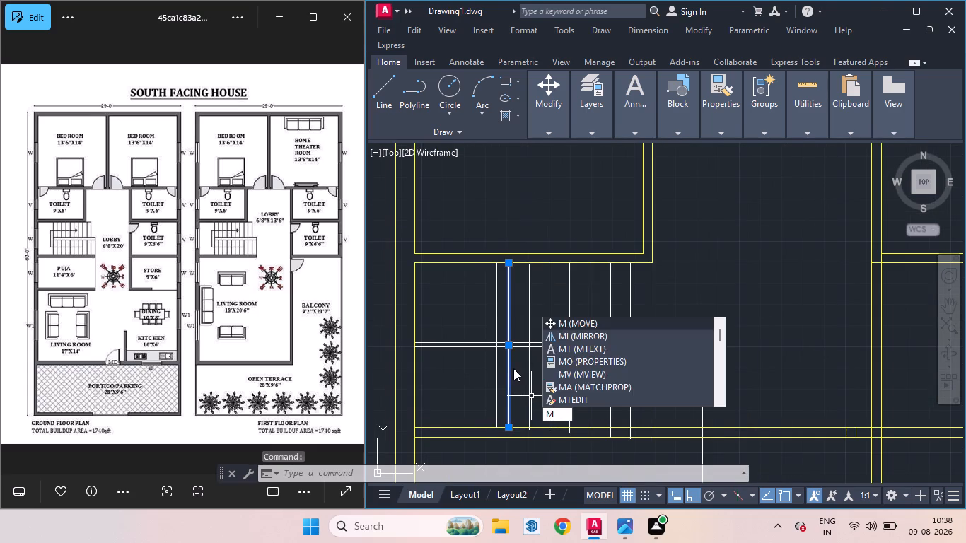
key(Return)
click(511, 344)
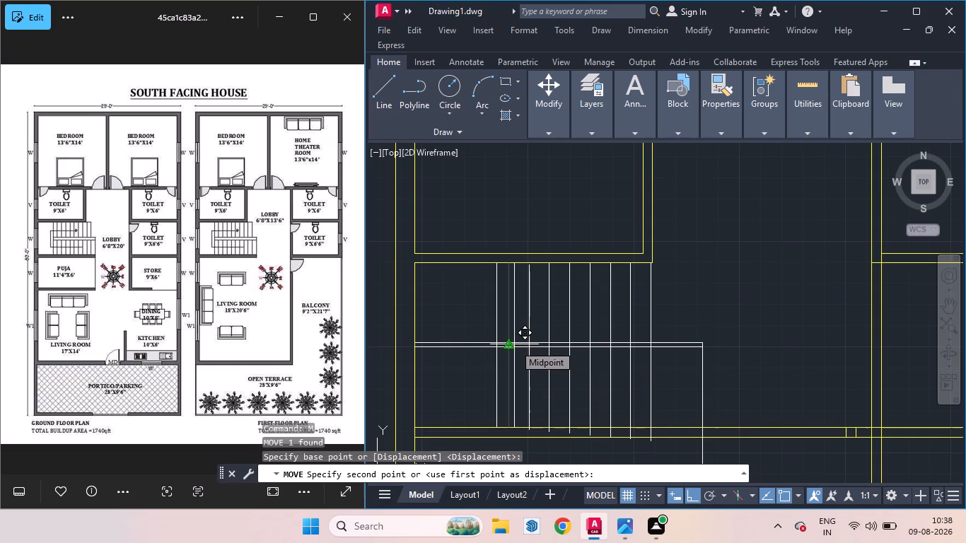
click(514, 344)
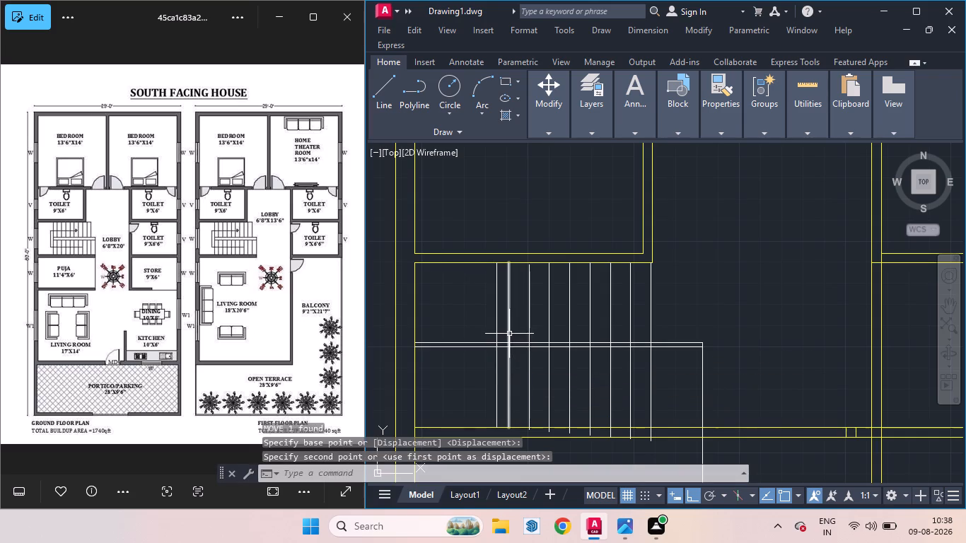
Move the second tread line about 2 inches east from its midpoint, evening out the gaps beside it.
scroll(515, 341, up, 2)
scroll(516, 340, down, 2)
scroll(510, 320, up, 2)
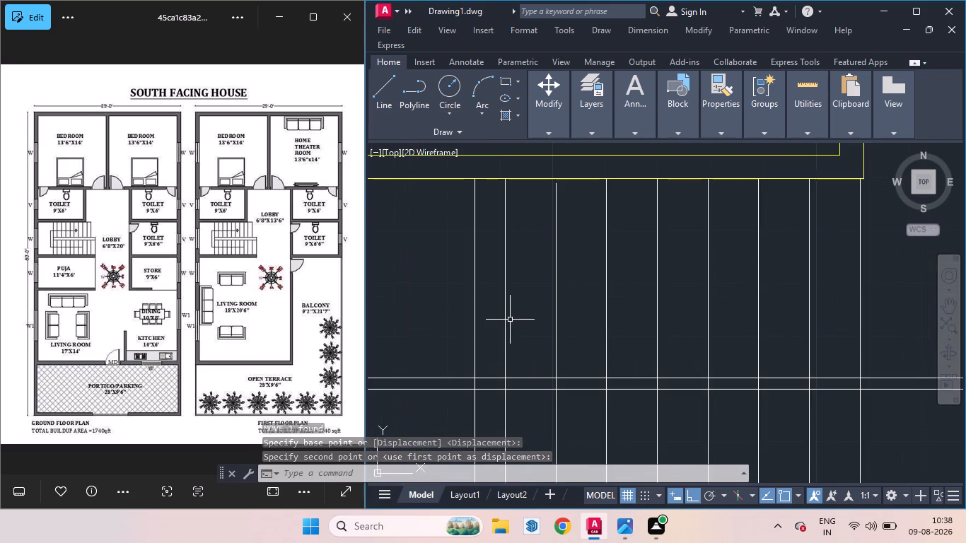
scroll(514, 319, down, 1)
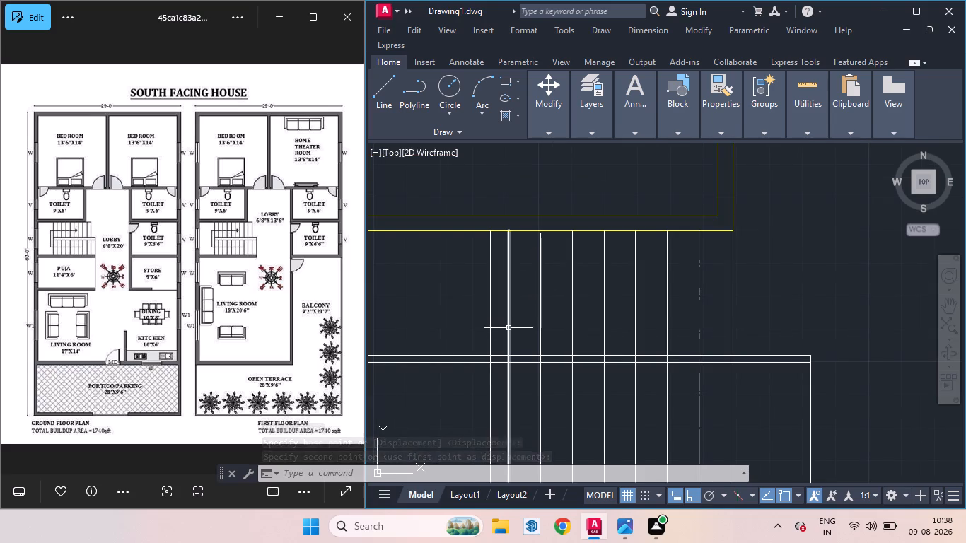
click(508, 328)
key(m)
key(Return)
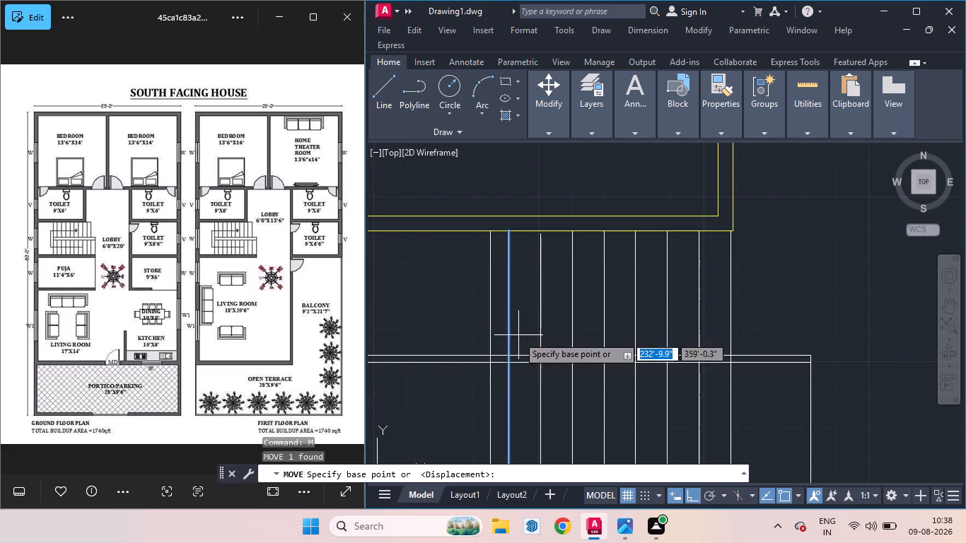
scroll(511, 360, up, 1)
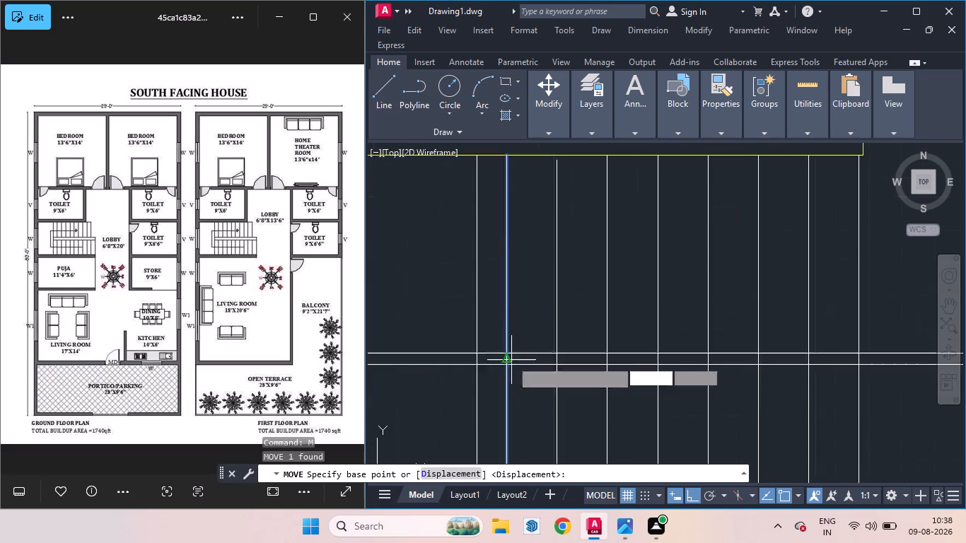
scroll(511, 360, up, 1)
click(501, 360)
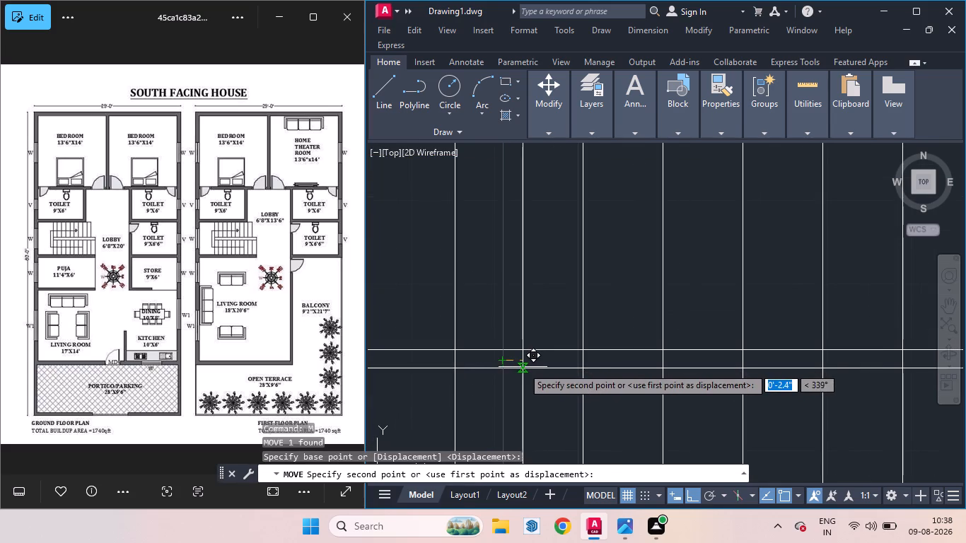
click(520, 360)
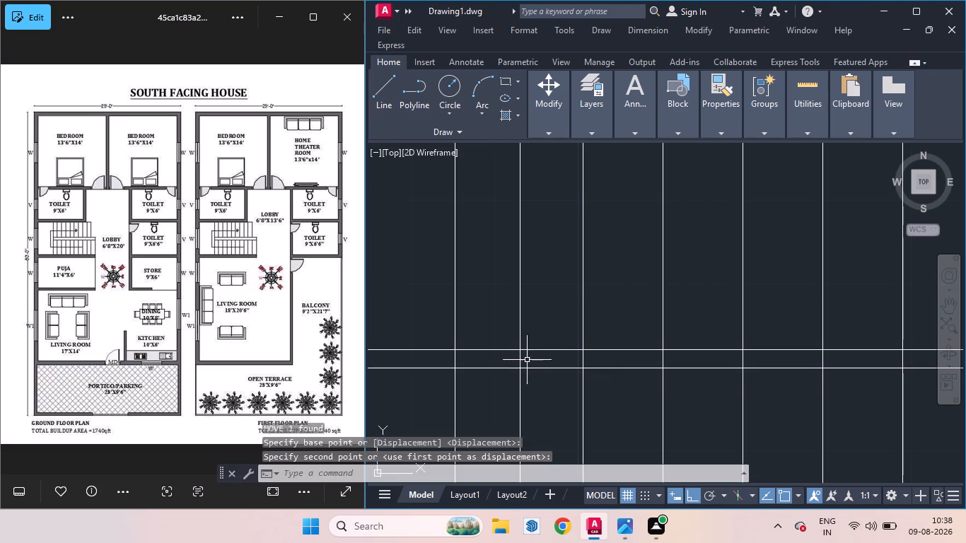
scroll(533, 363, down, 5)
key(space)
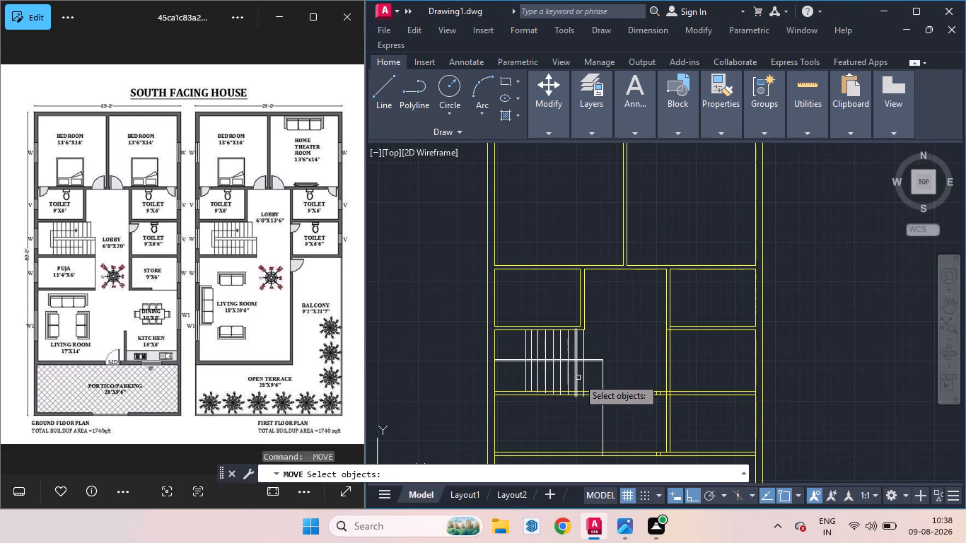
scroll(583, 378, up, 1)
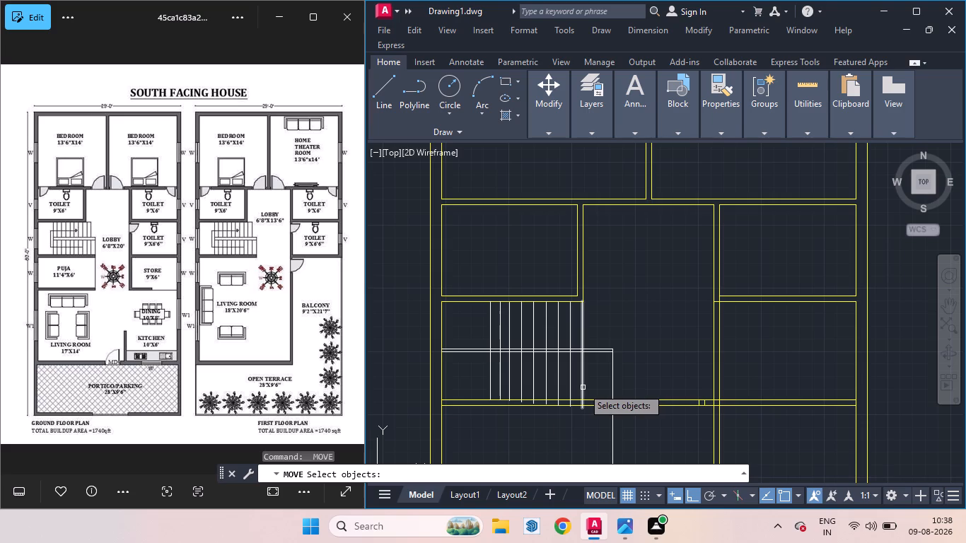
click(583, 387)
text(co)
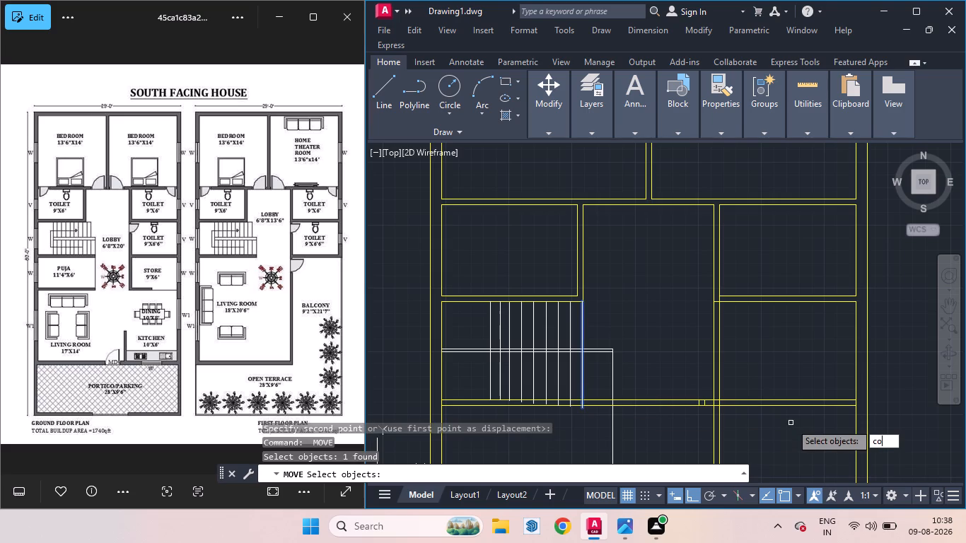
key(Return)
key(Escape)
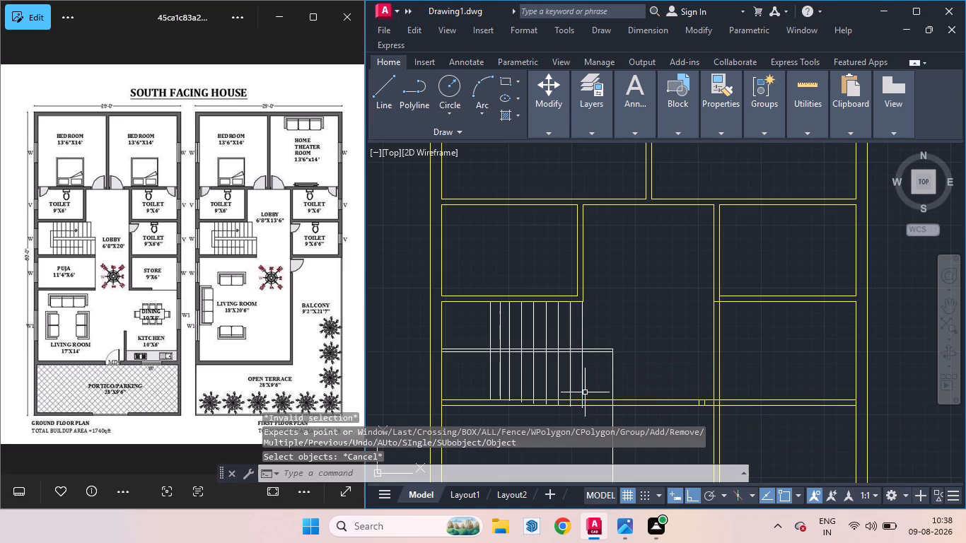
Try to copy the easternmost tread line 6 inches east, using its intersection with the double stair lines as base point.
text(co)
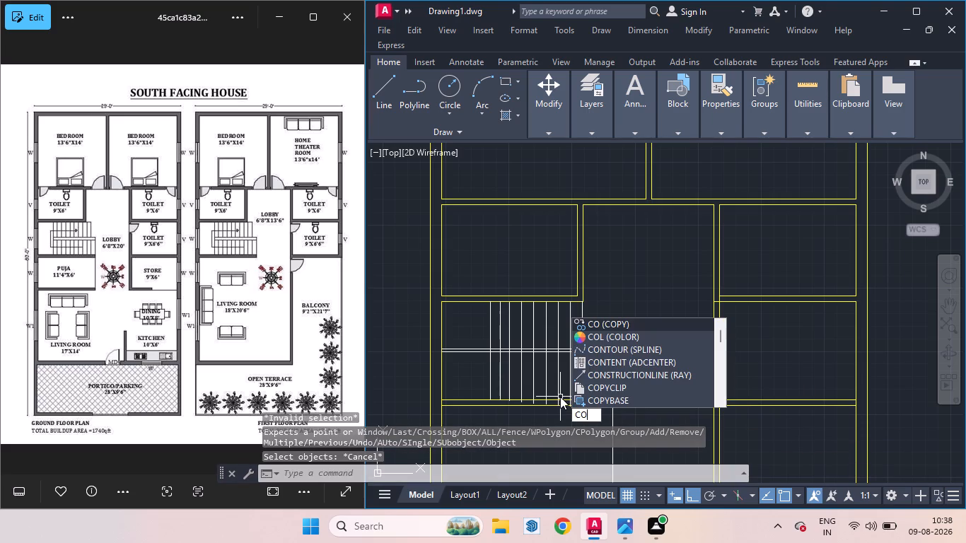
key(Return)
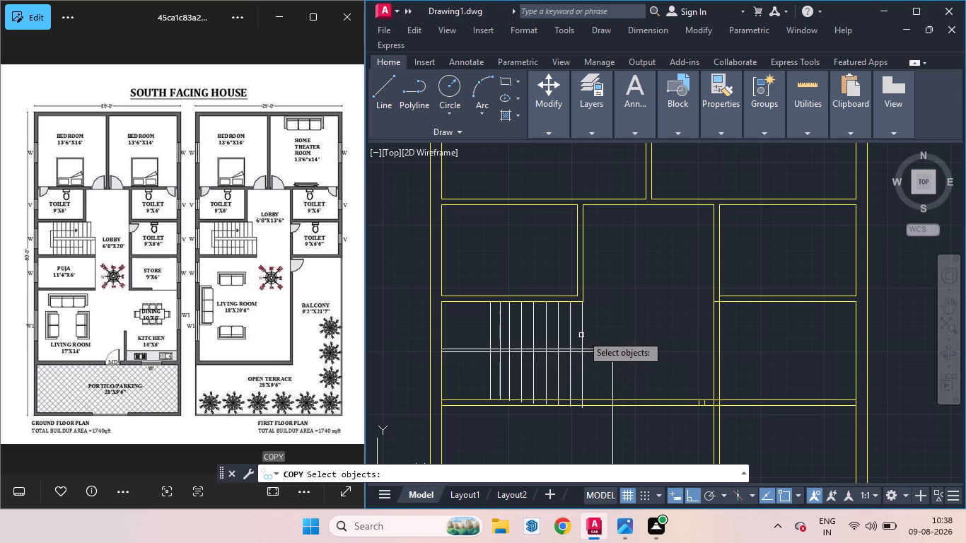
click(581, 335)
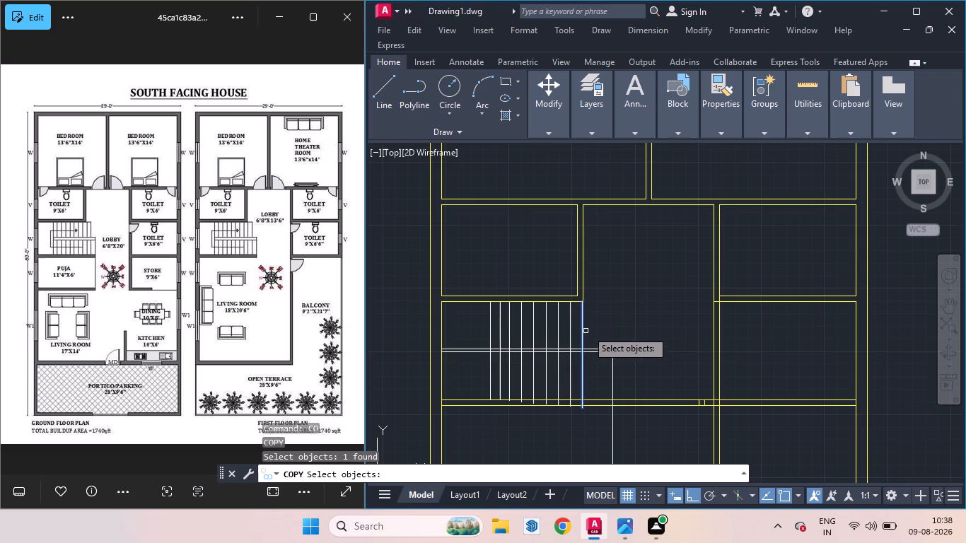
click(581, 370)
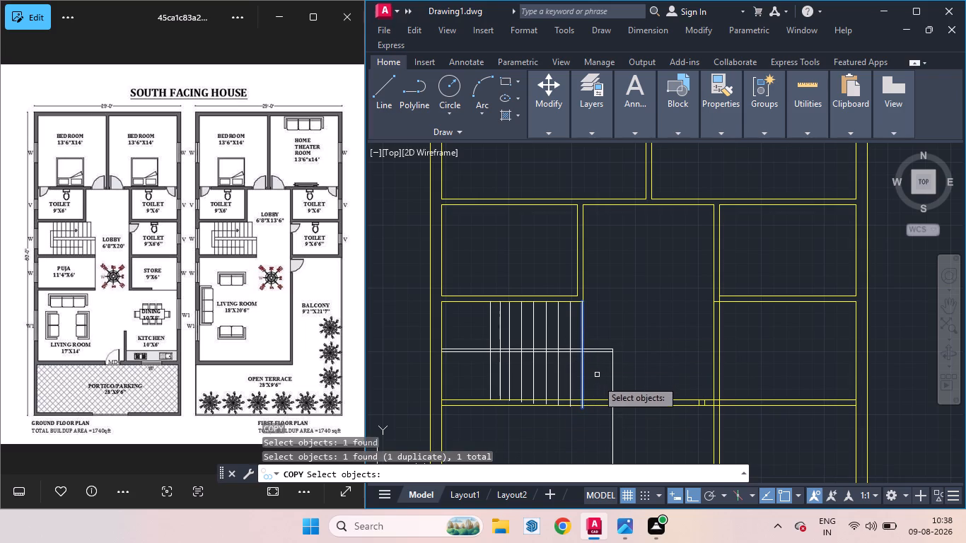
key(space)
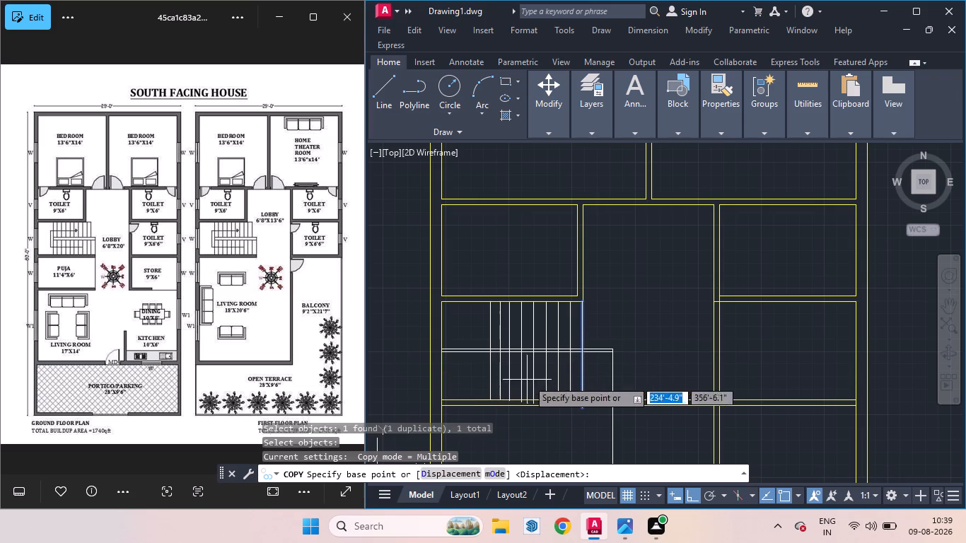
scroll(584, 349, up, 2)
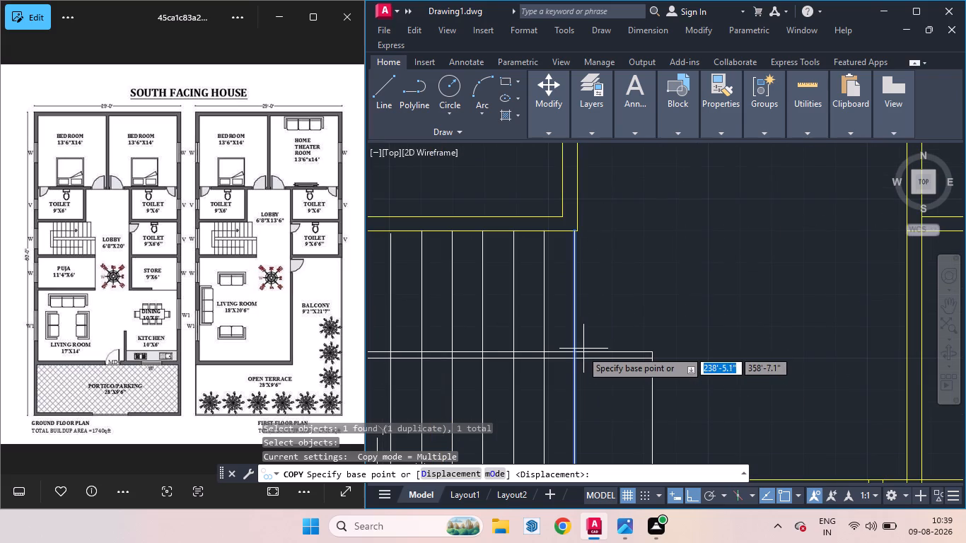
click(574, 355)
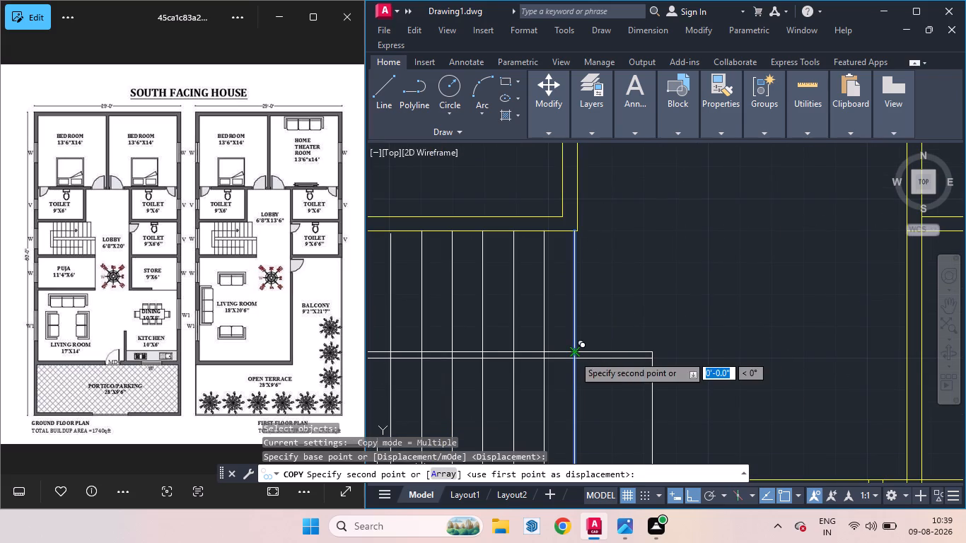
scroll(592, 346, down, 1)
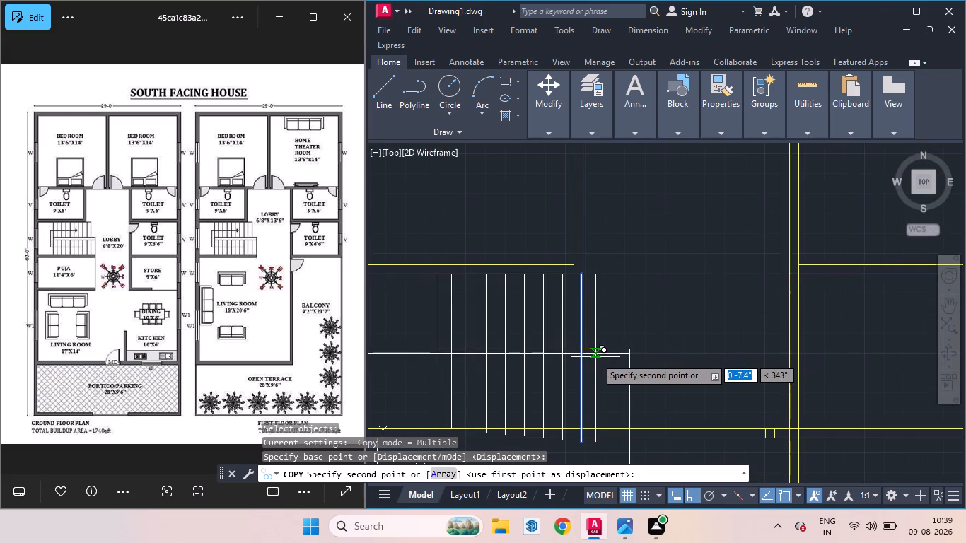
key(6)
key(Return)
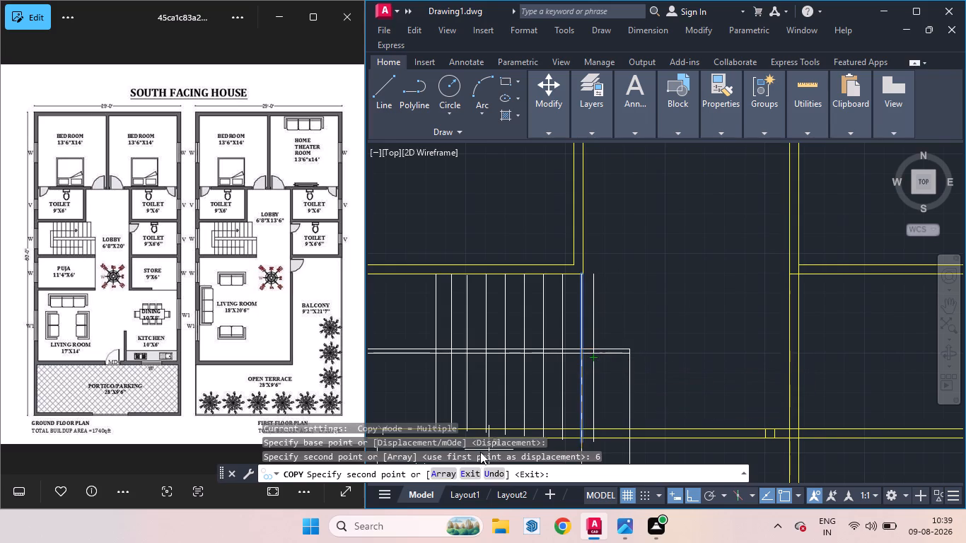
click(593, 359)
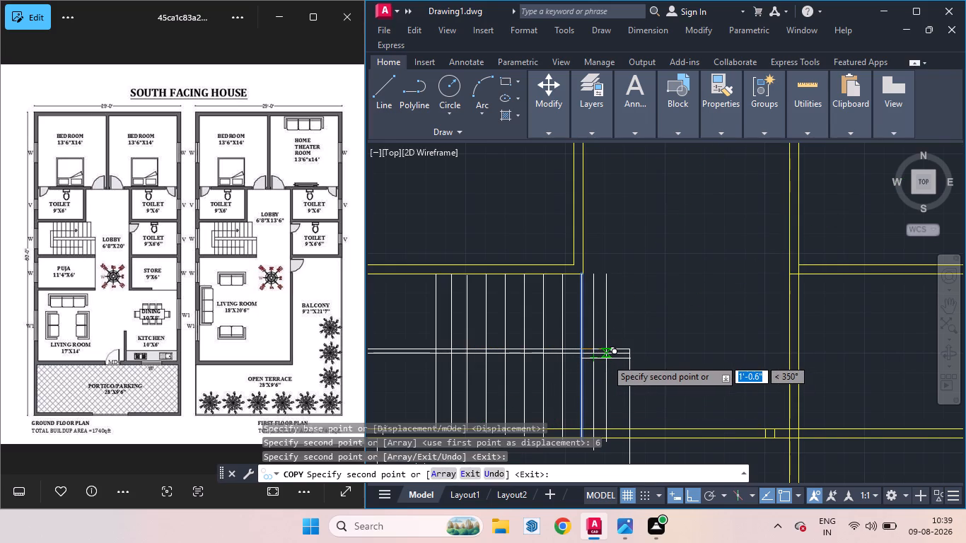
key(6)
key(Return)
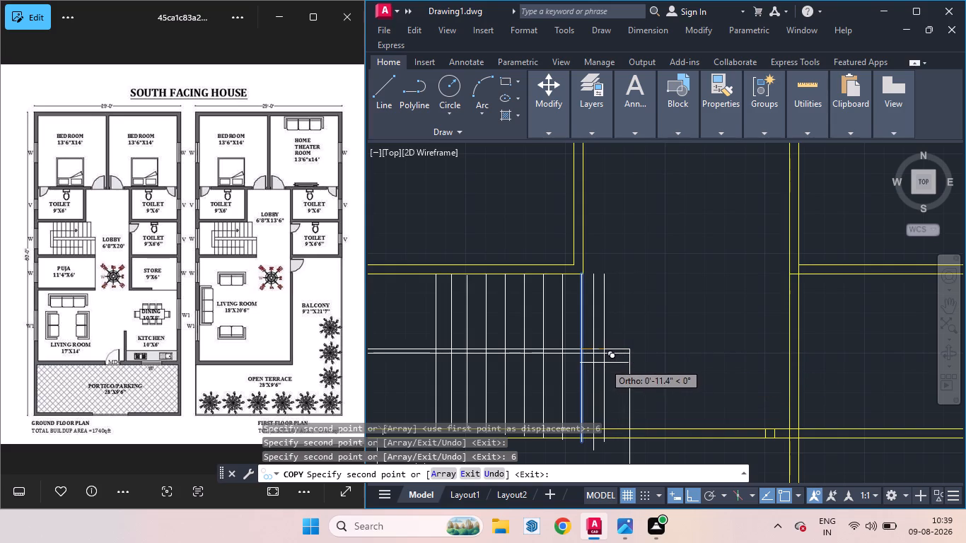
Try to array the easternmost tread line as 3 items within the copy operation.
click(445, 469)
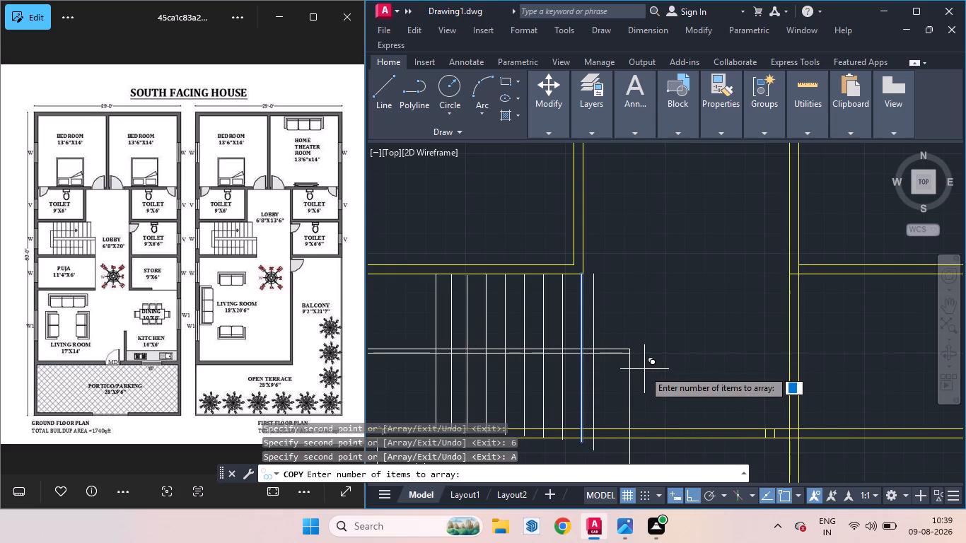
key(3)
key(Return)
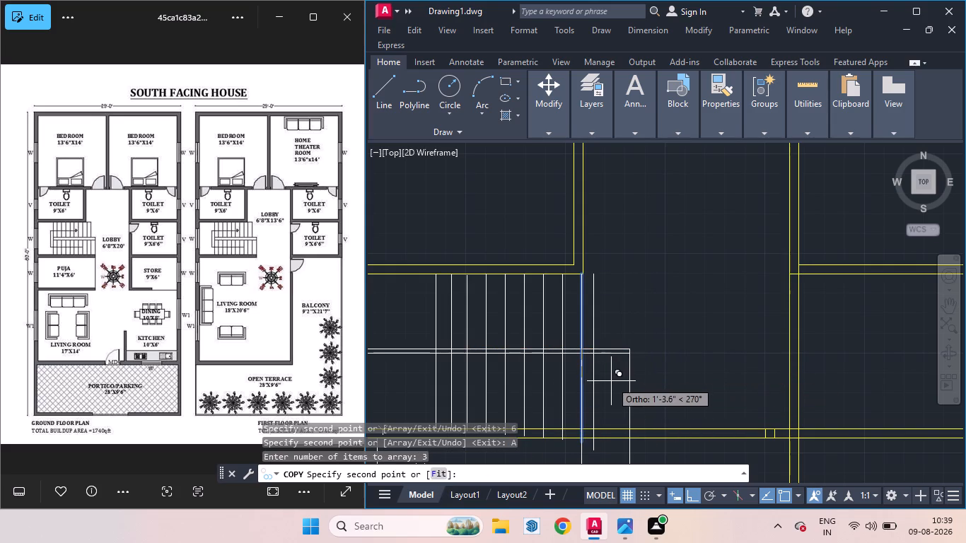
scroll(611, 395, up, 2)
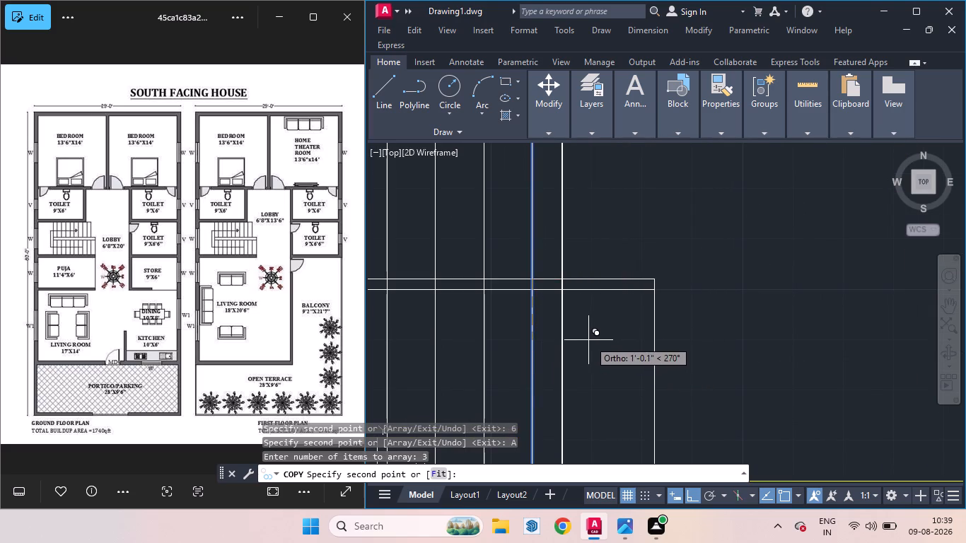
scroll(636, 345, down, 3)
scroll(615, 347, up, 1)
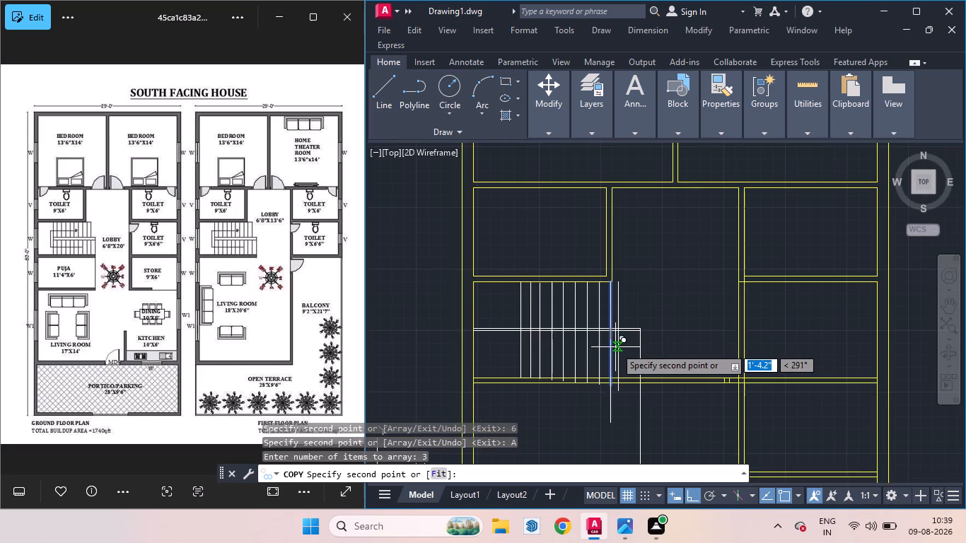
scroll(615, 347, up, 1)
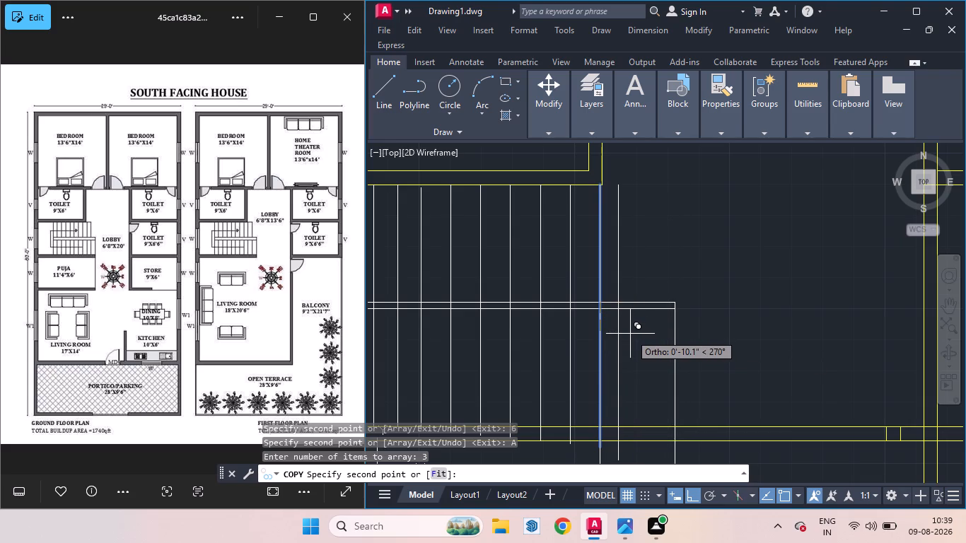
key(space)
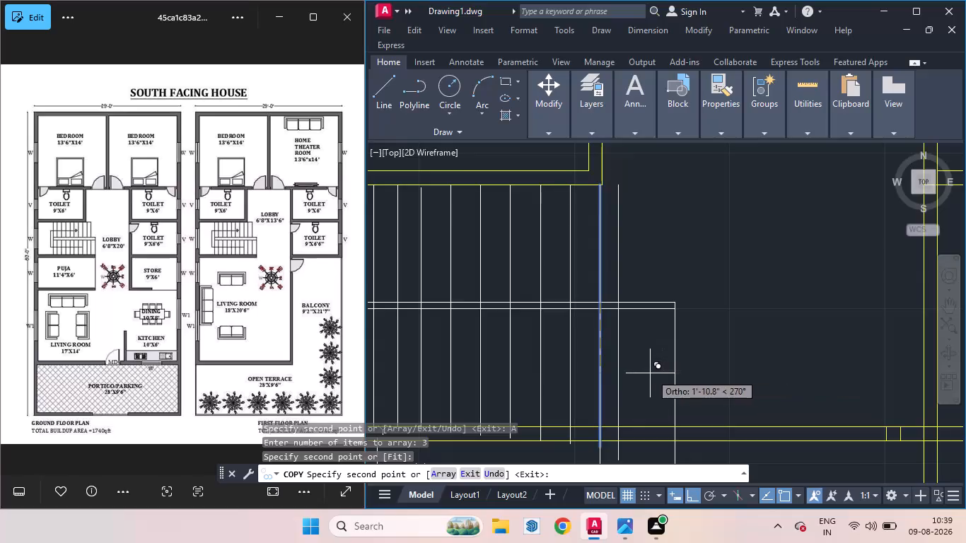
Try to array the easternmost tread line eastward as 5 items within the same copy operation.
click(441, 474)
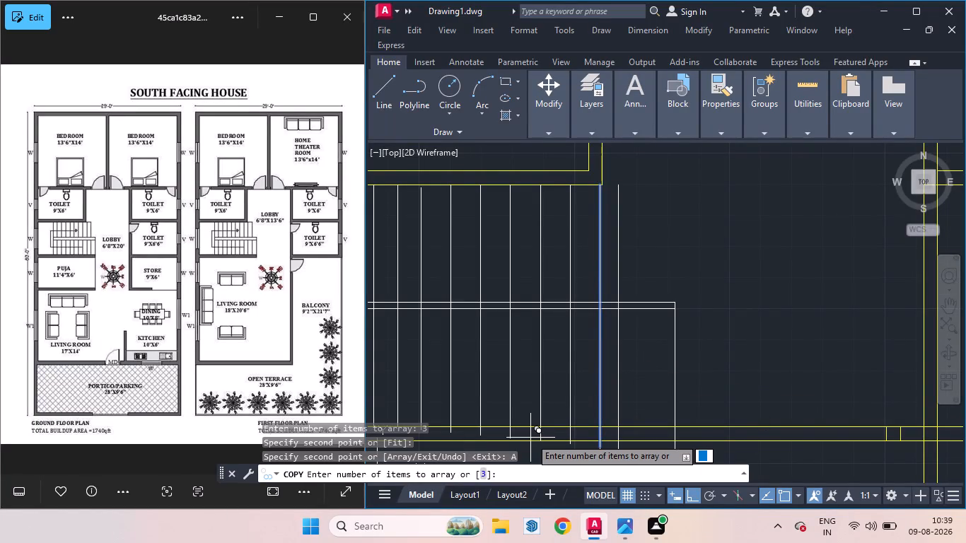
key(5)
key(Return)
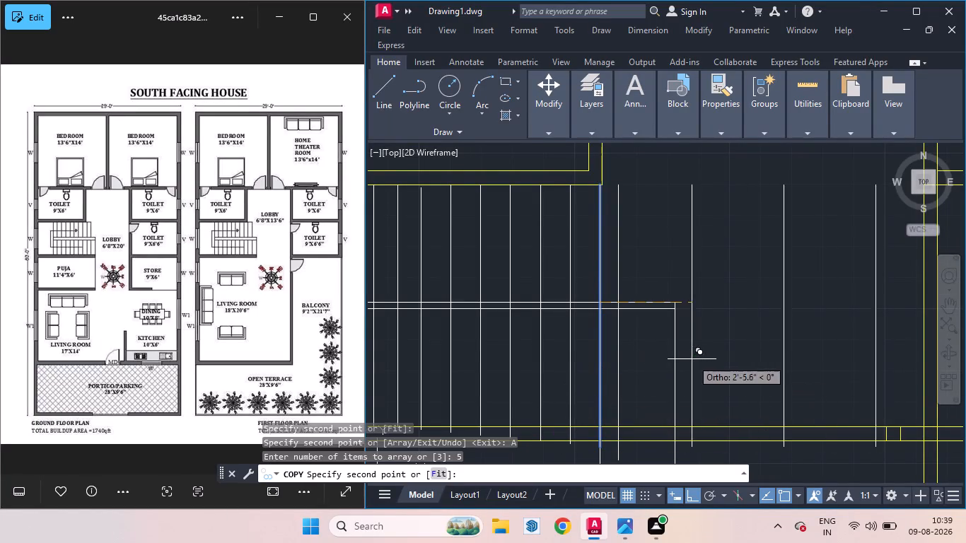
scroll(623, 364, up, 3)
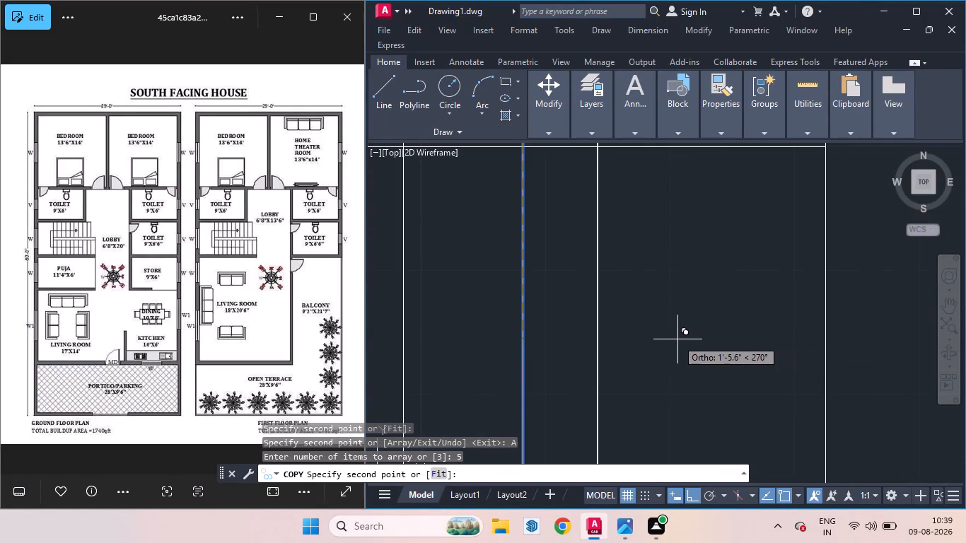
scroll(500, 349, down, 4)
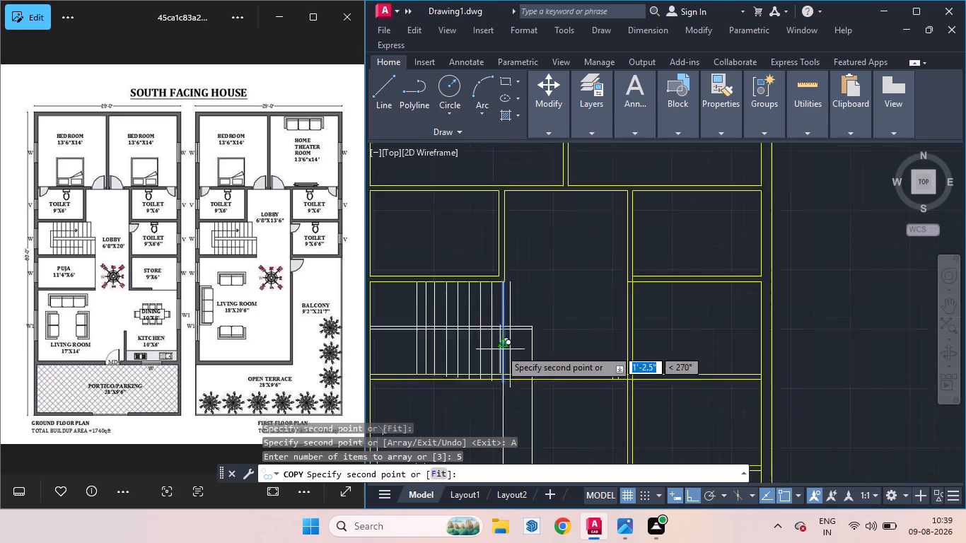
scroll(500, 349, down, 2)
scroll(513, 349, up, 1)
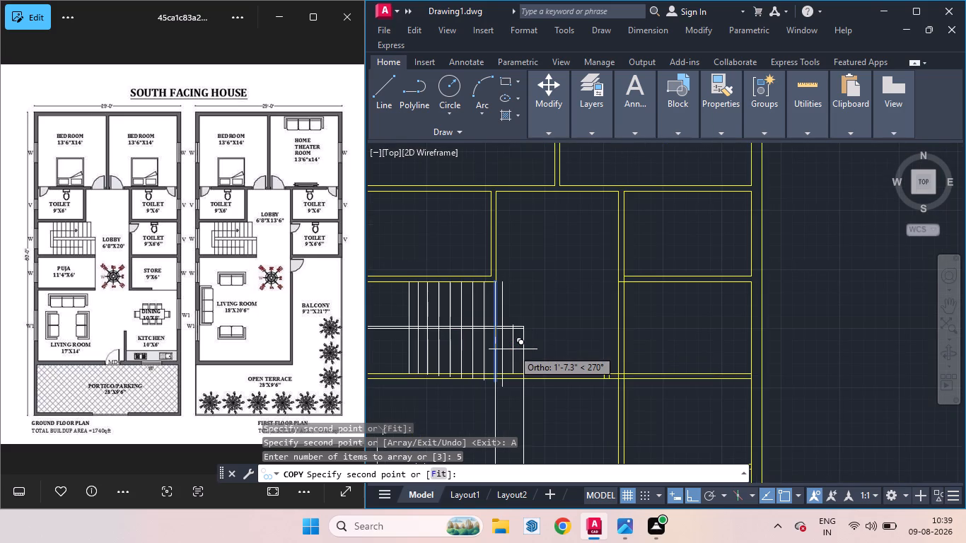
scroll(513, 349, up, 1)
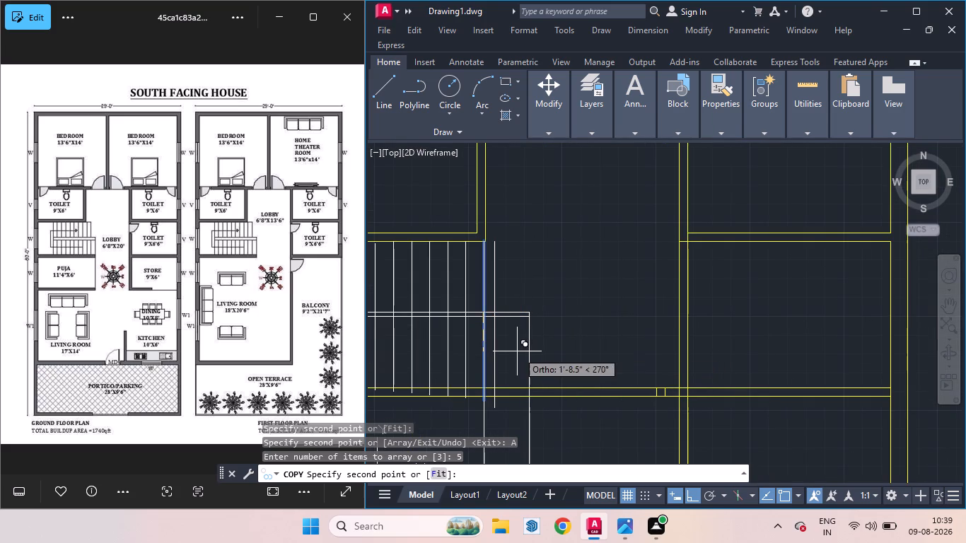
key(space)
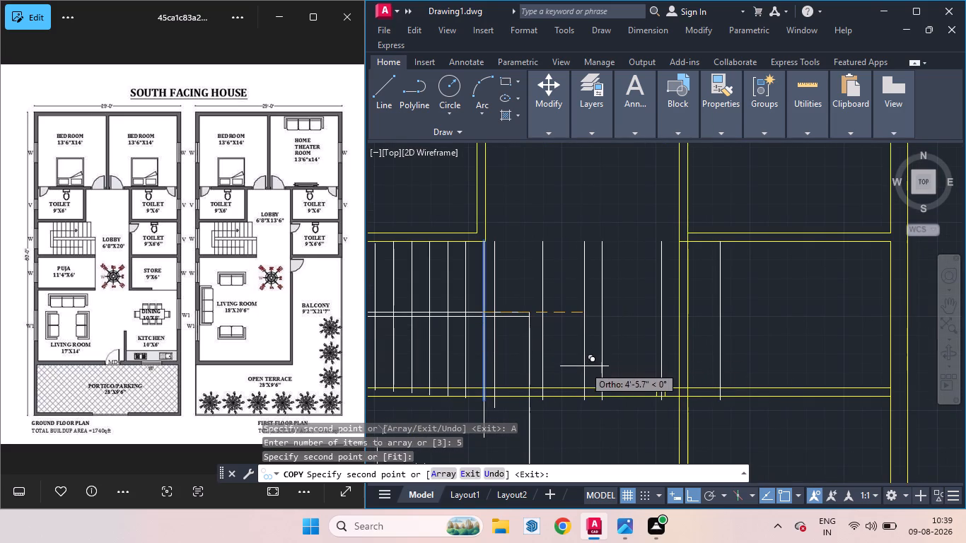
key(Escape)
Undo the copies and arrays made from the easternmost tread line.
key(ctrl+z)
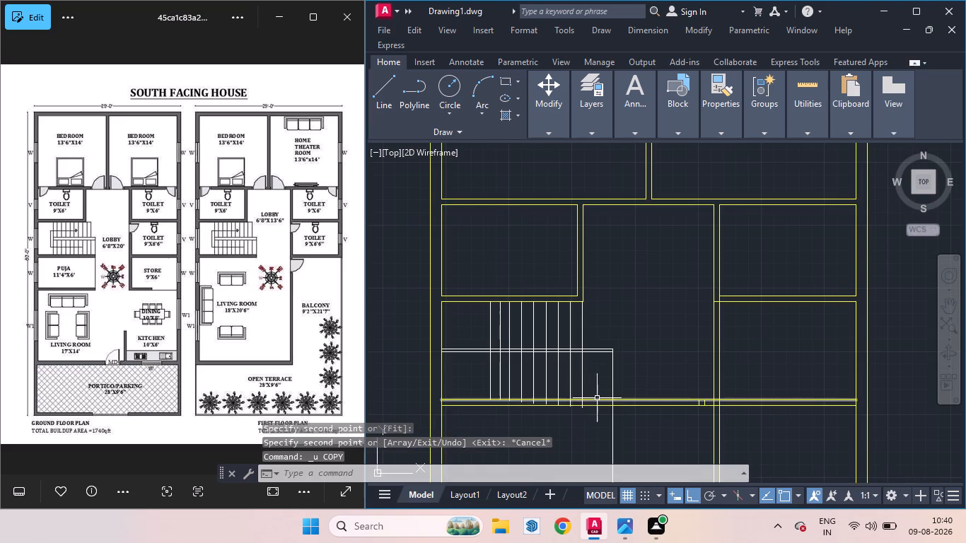
Copy the easternmost tread line east three times, the first 6 inches away and two more freehand before the stair's east edge.
click(583, 383)
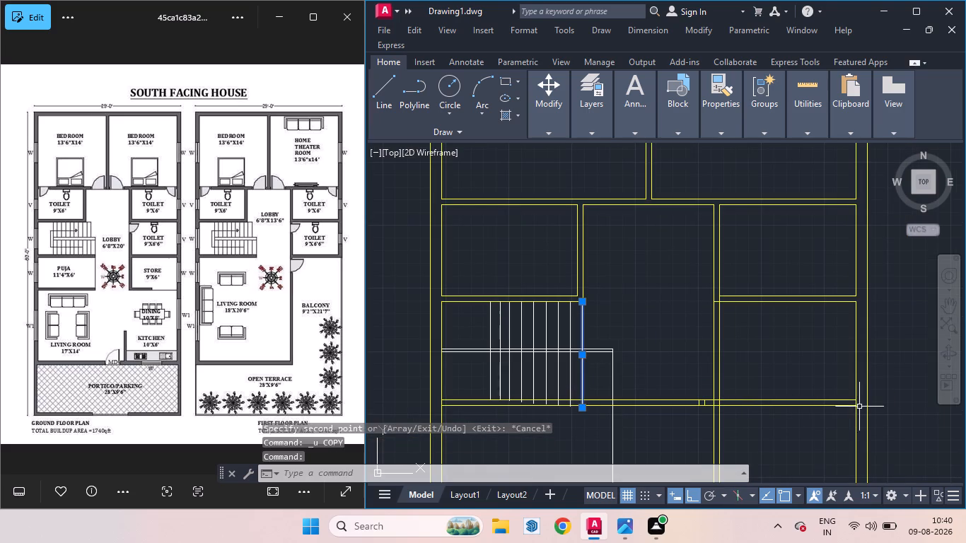
text(co)
key(Return)
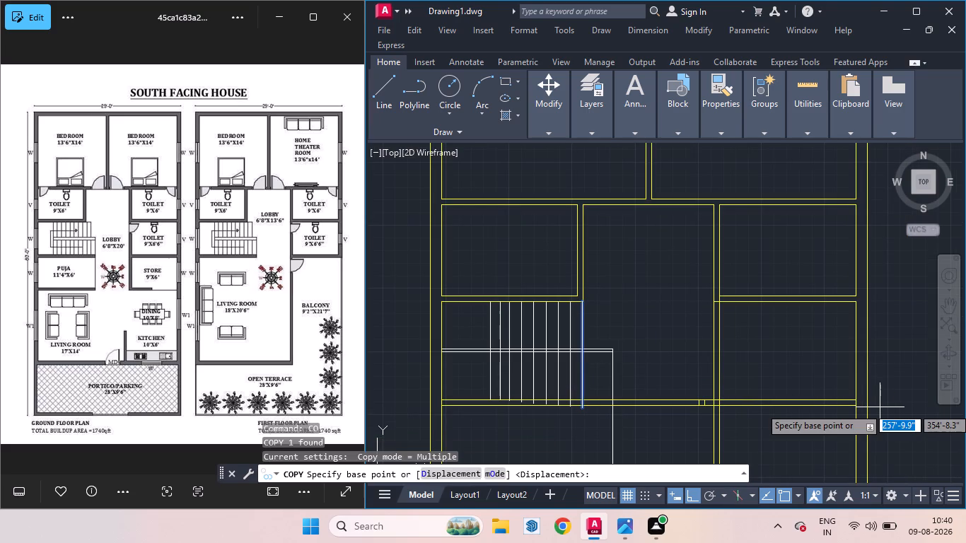
click(584, 414)
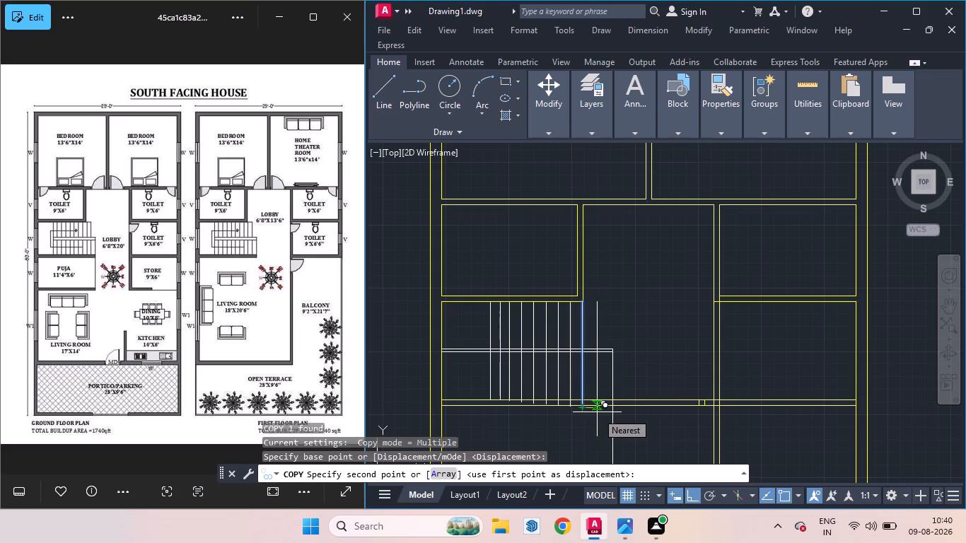
key(6)
key(Return)
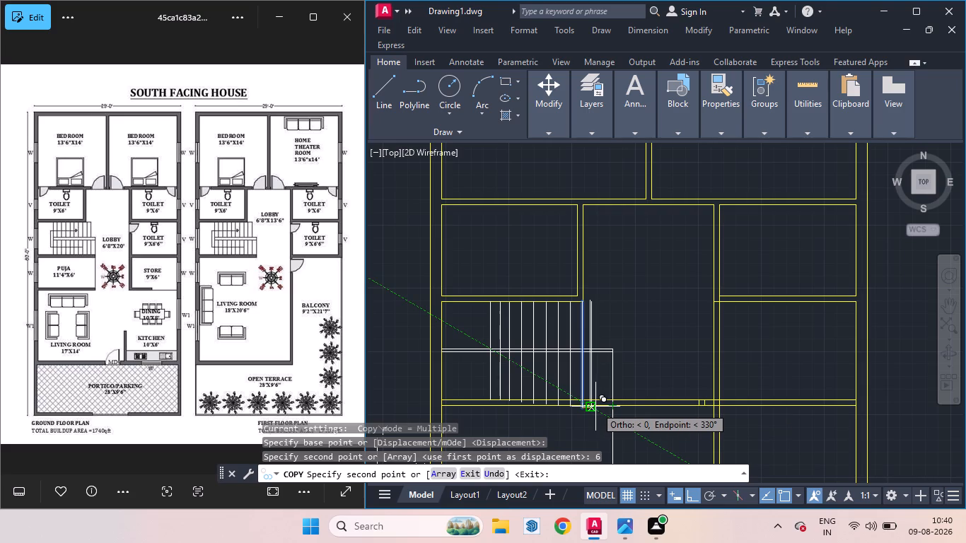
click(599, 407)
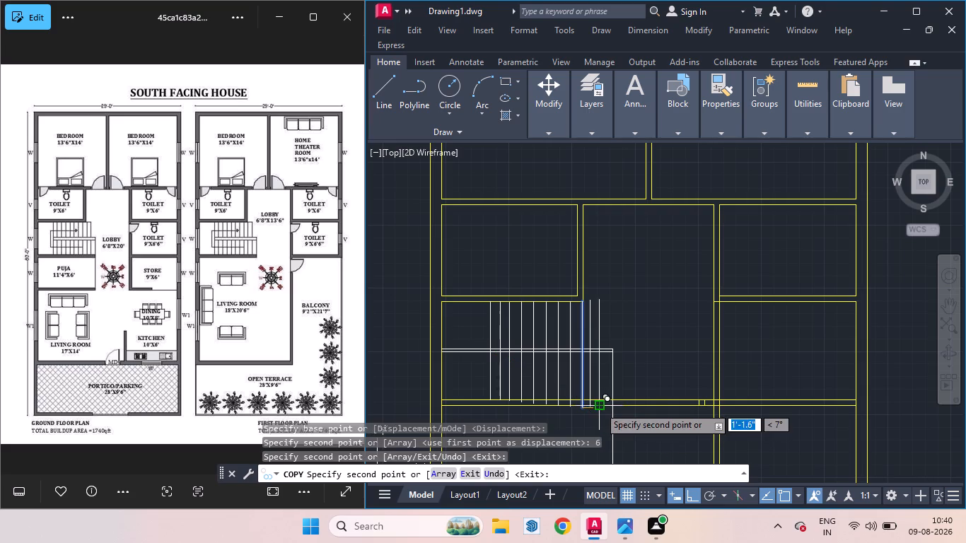
scroll(608, 407, up, 2)
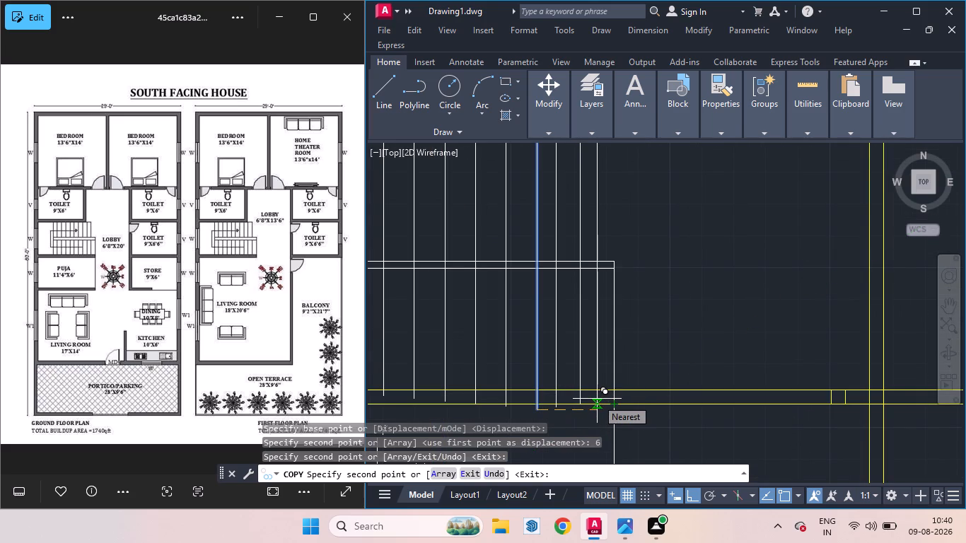
click(597, 399)
scroll(591, 428, down, 8)
key(space)
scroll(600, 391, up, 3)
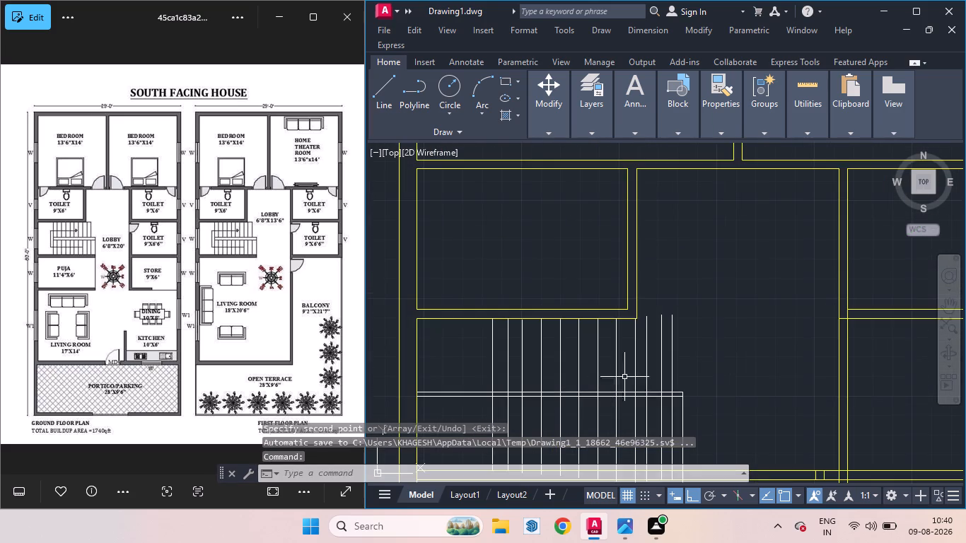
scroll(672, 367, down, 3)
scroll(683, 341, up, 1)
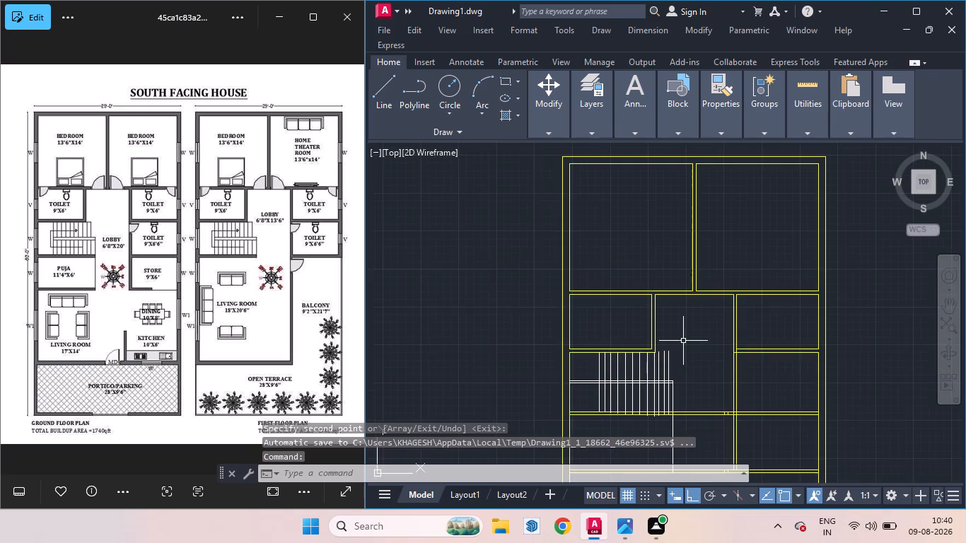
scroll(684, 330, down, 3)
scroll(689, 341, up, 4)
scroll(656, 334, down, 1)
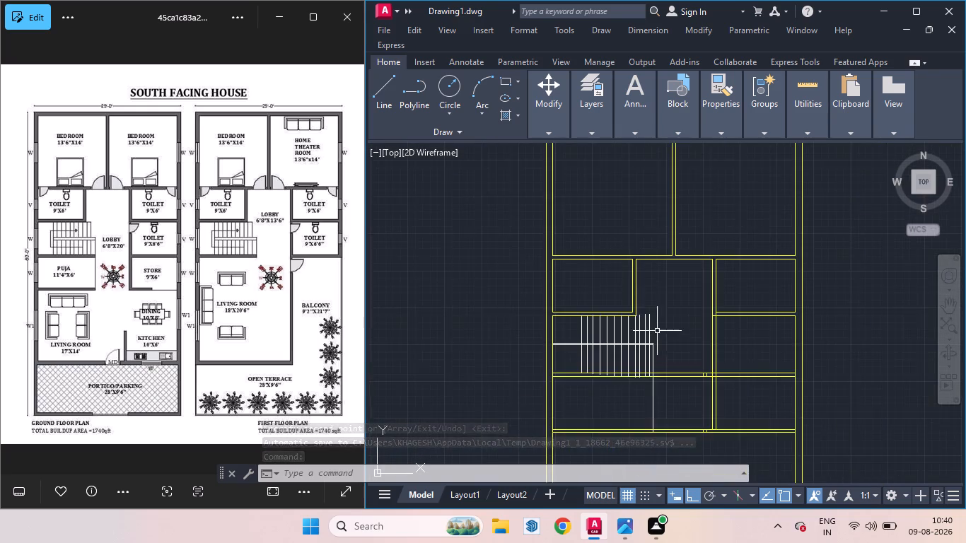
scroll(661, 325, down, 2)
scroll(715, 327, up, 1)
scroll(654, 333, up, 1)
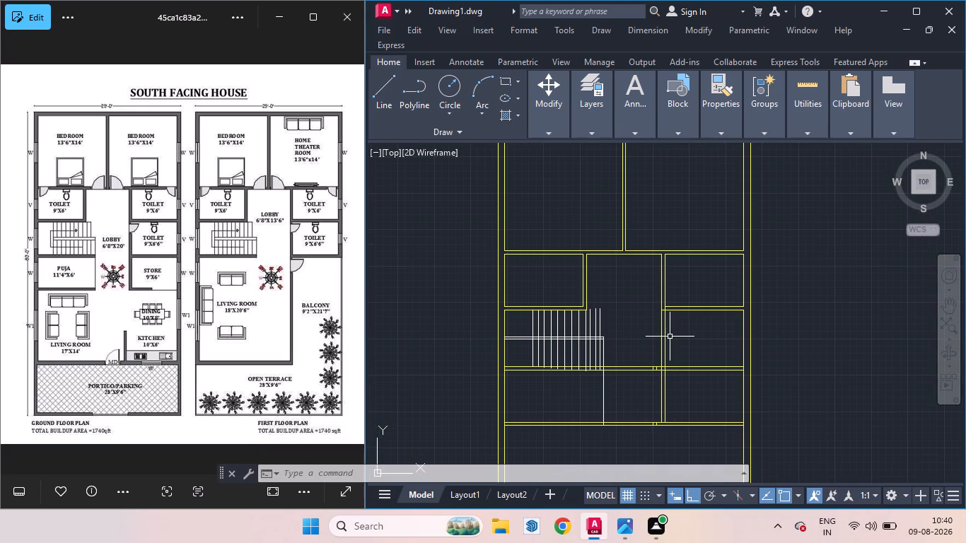
Trim the overhanging south ends of the eastern stair tread lines at the wall south of the staircase, using a fence.
text(tr)
key(Return)
key(Return)
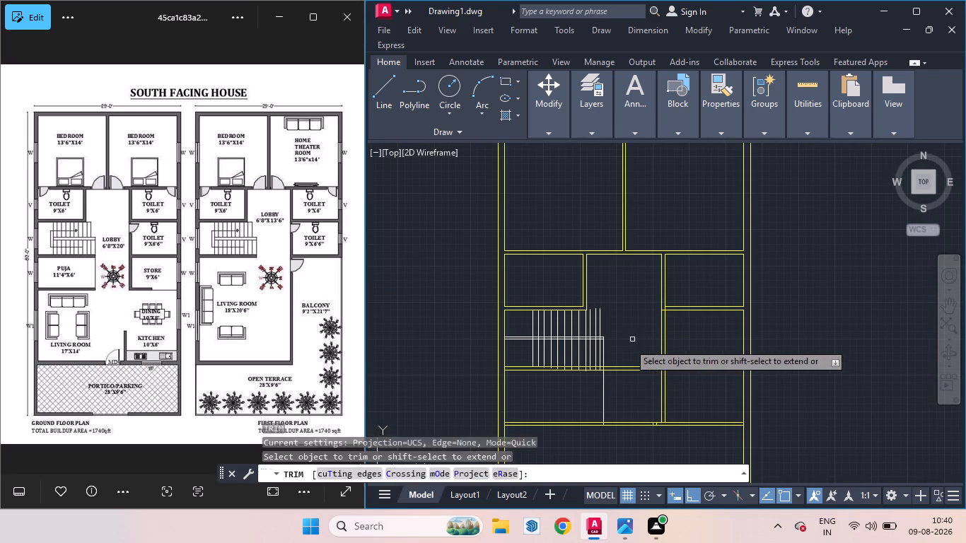
scroll(588, 375, up, 4)
drag(609, 349, 566, 349)
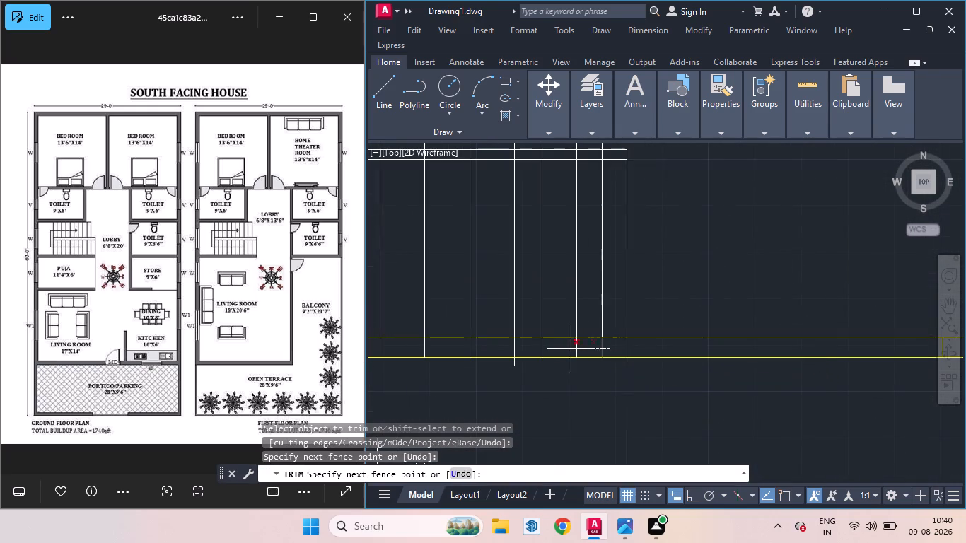
drag(566, 349, 395, 343)
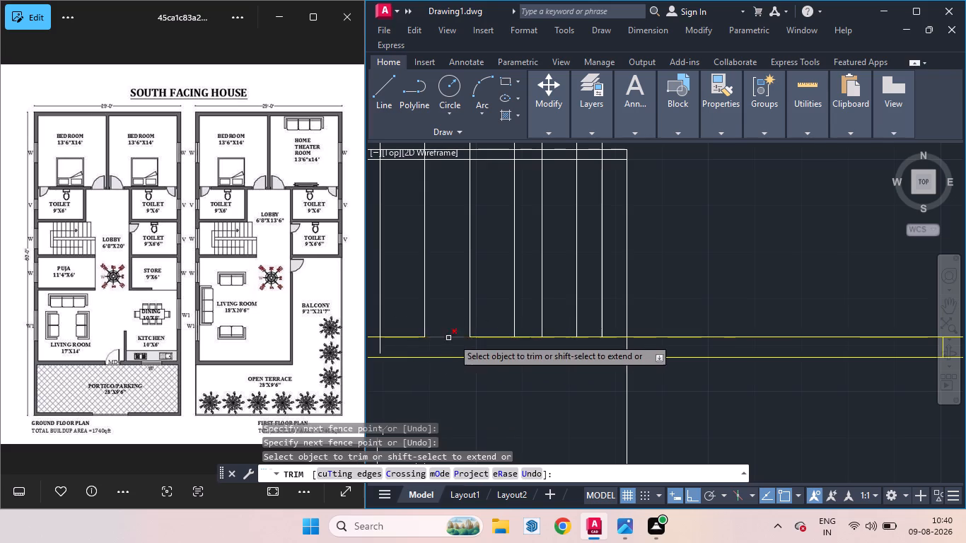
Trim the remaining western tread ends at the stair's south wall and remove the leftover stubs below that wall.
scroll(500, 338, down, 2)
scroll(397, 339, up, 3)
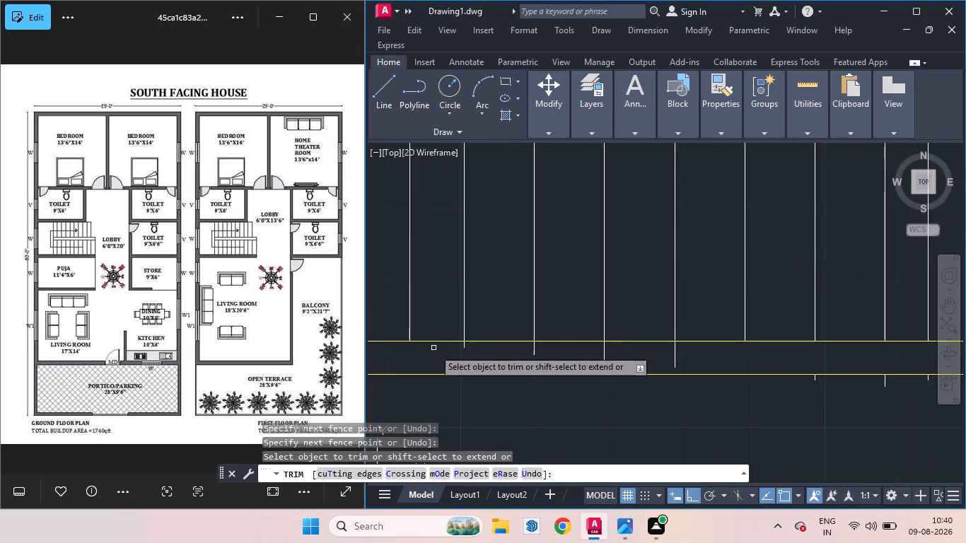
click(464, 349)
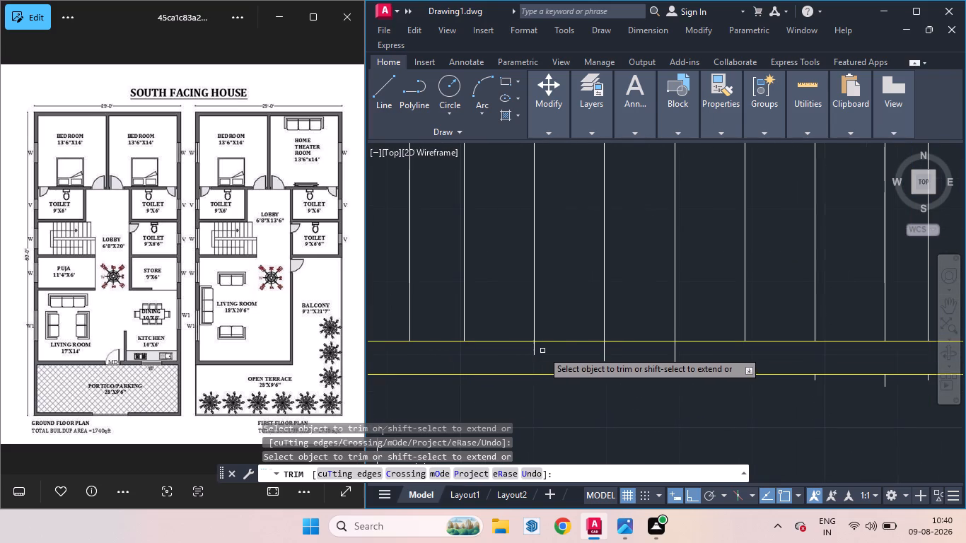
click(532, 351)
click(532, 351)
click(534, 355)
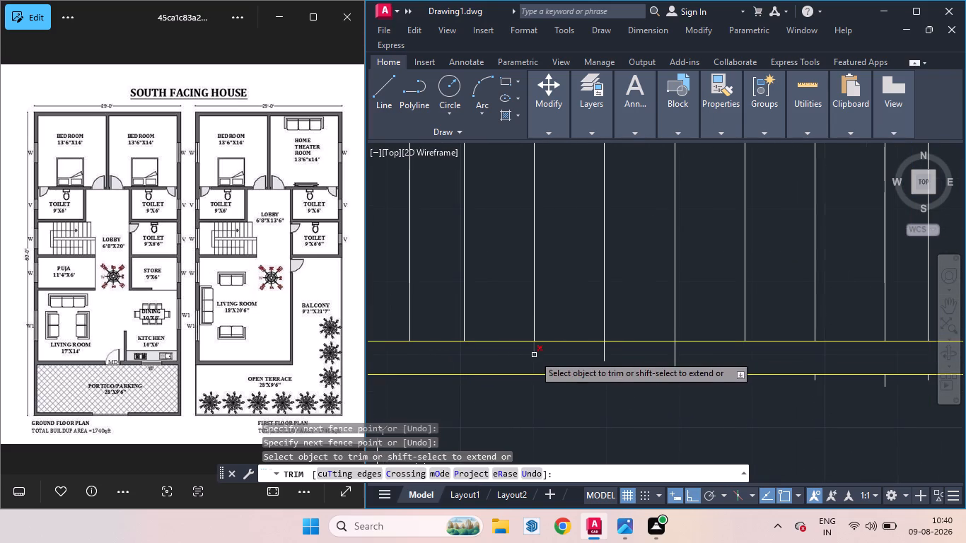
click(603, 356)
click(535, 352)
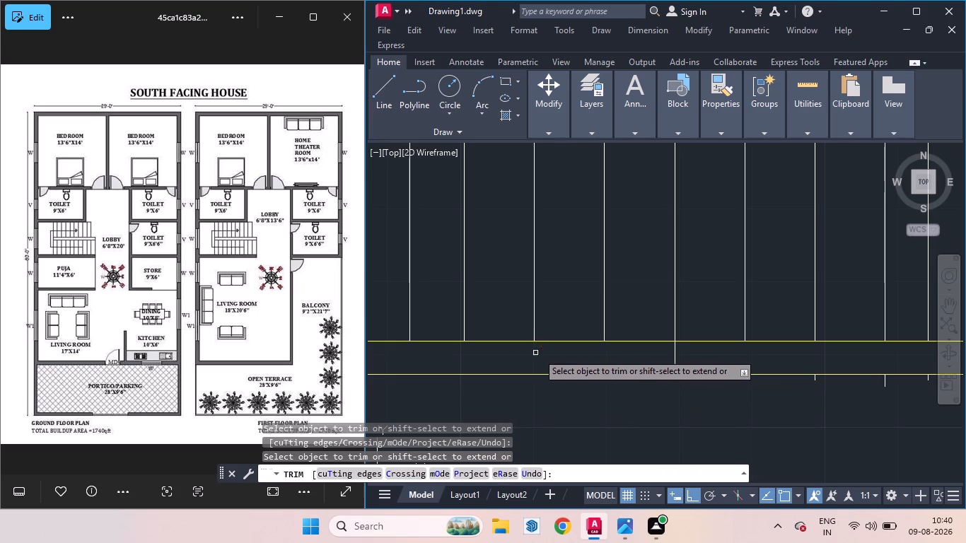
click(673, 358)
scroll(569, 379, down, 2)
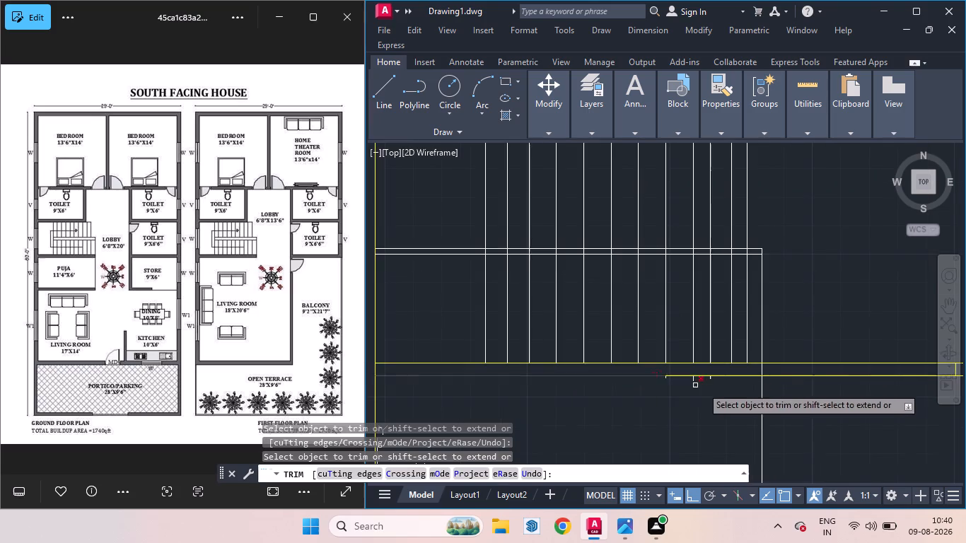
scroll(711, 388, up, 3)
click(638, 358)
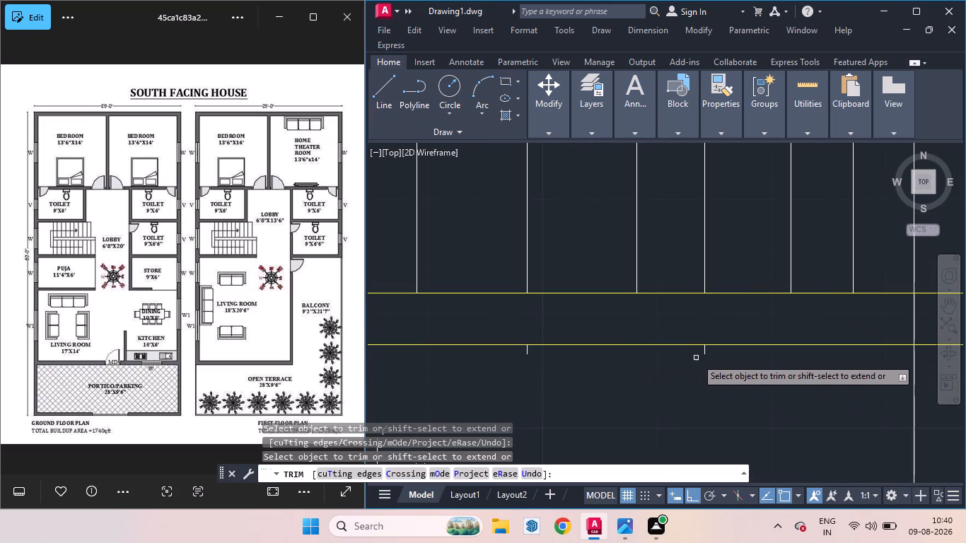
click(706, 353)
click(526, 356)
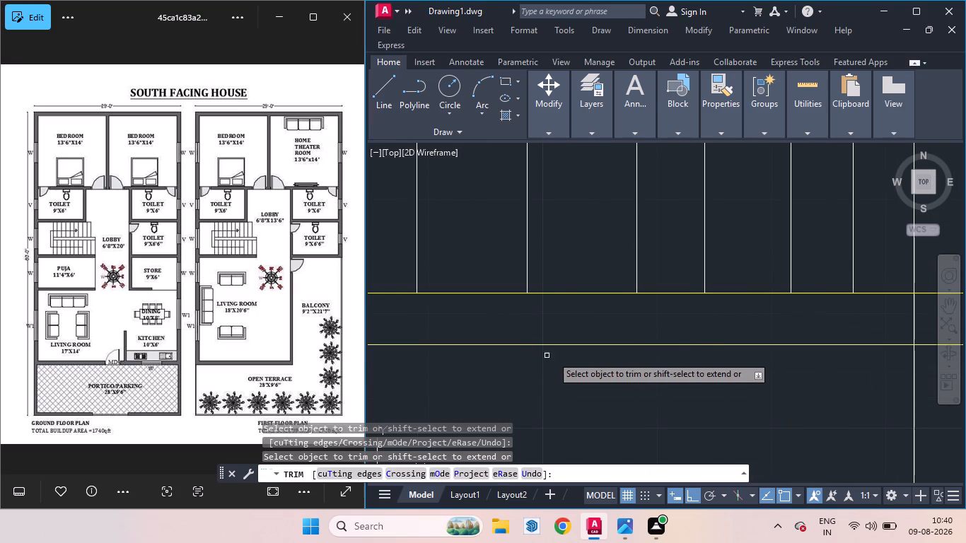
Trim away the upper-flight portions of the three easternmost tread lines, north of the stair's central double line.
scroll(606, 362, down, 4)
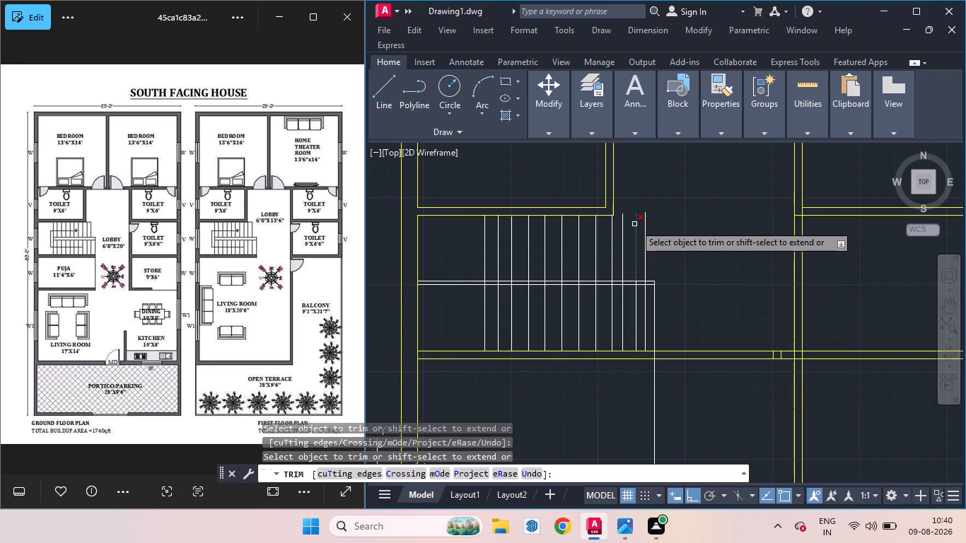
click(619, 226)
drag(622, 228, 644, 230)
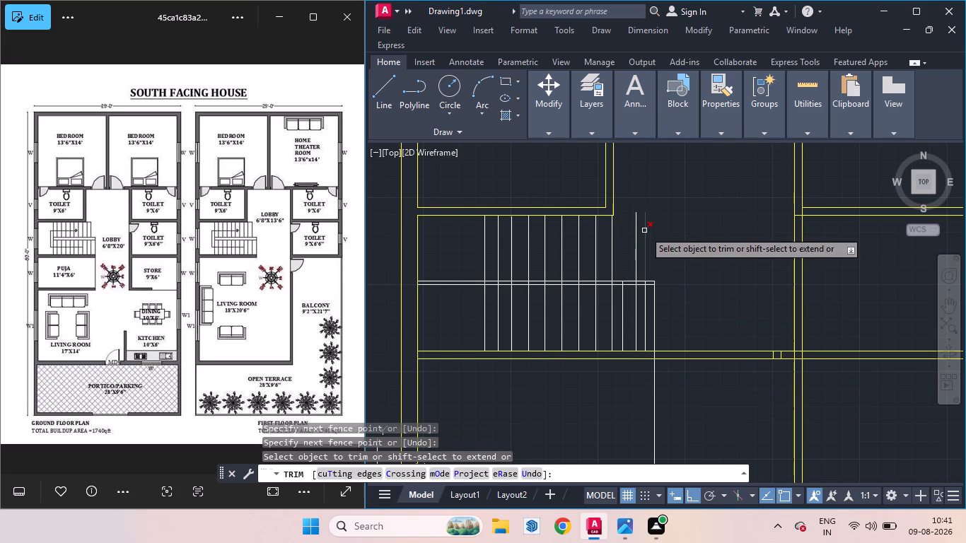
drag(644, 230, 654, 233)
drag(672, 242, 631, 240)
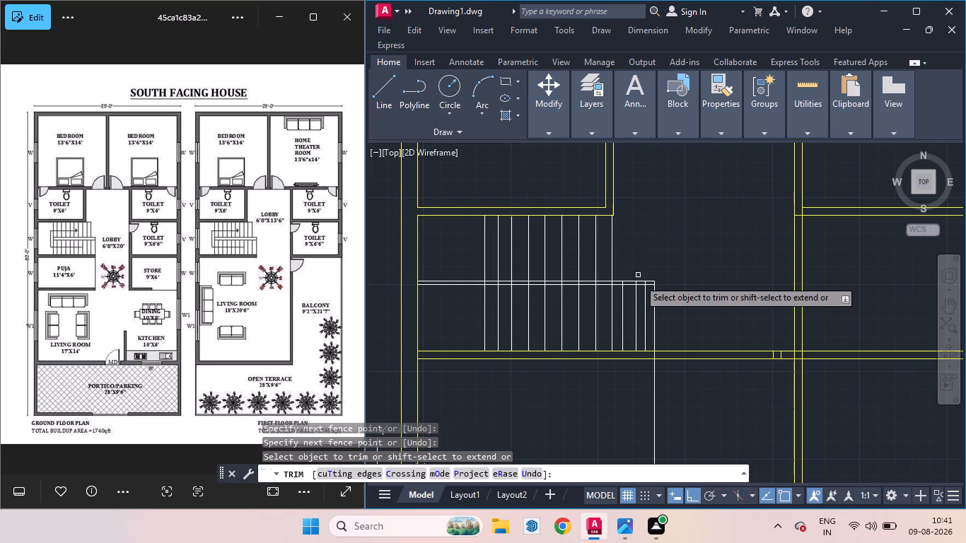
Trim the western and middle tread segments lying between the two parallel lines that separate the stair flights.
scroll(477, 288, up, 5)
drag(519, 243, 555, 244)
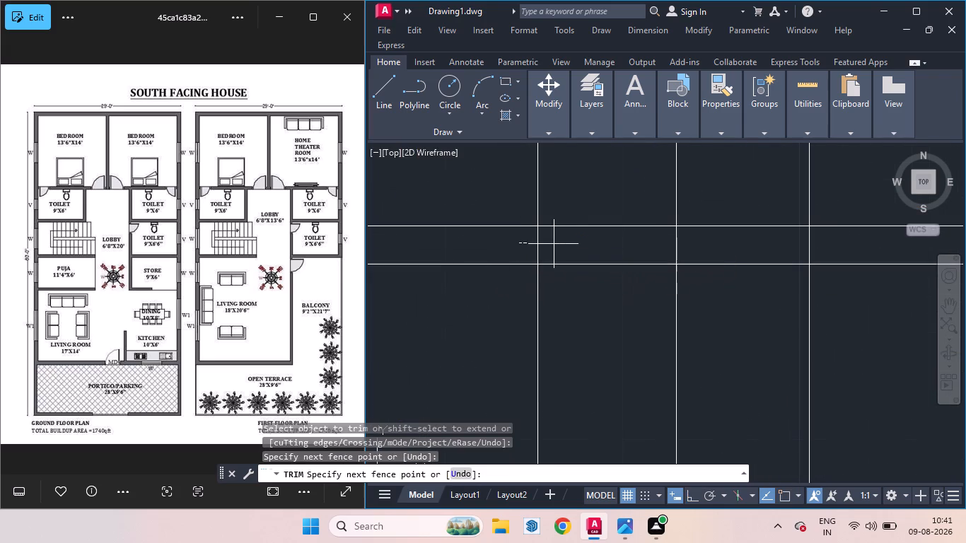
drag(555, 244, 827, 241)
scroll(477, 300, down, 2)
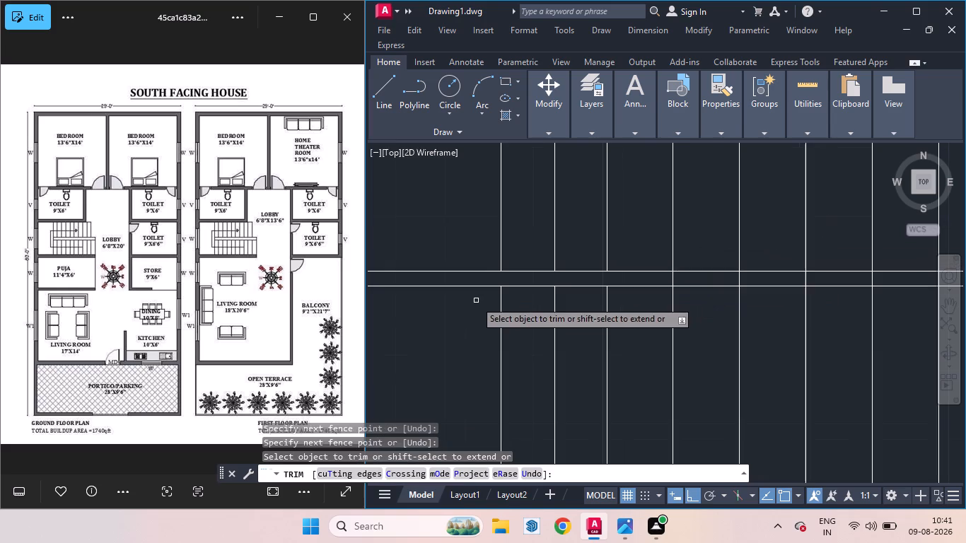
double_click(653, 284)
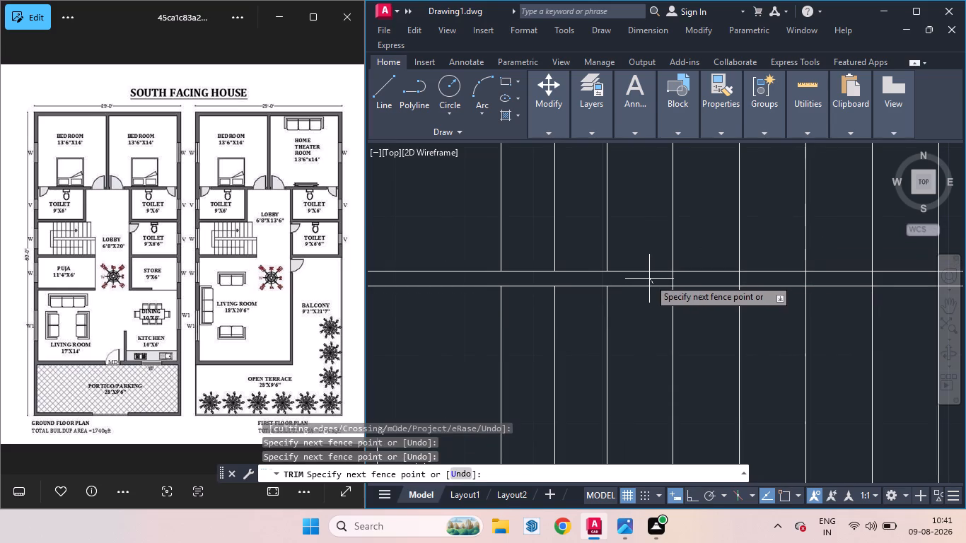
drag(649, 279, 744, 278)
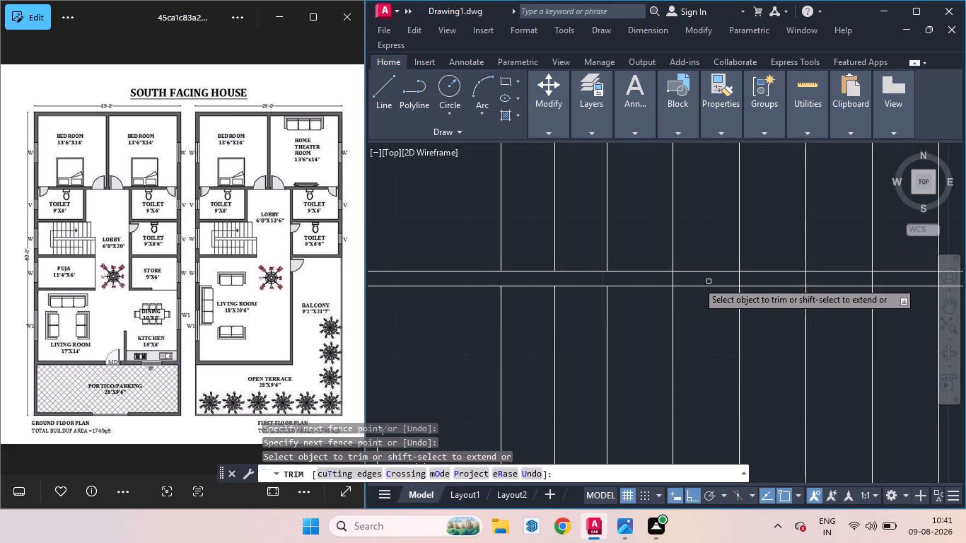
drag(653, 279, 760, 281)
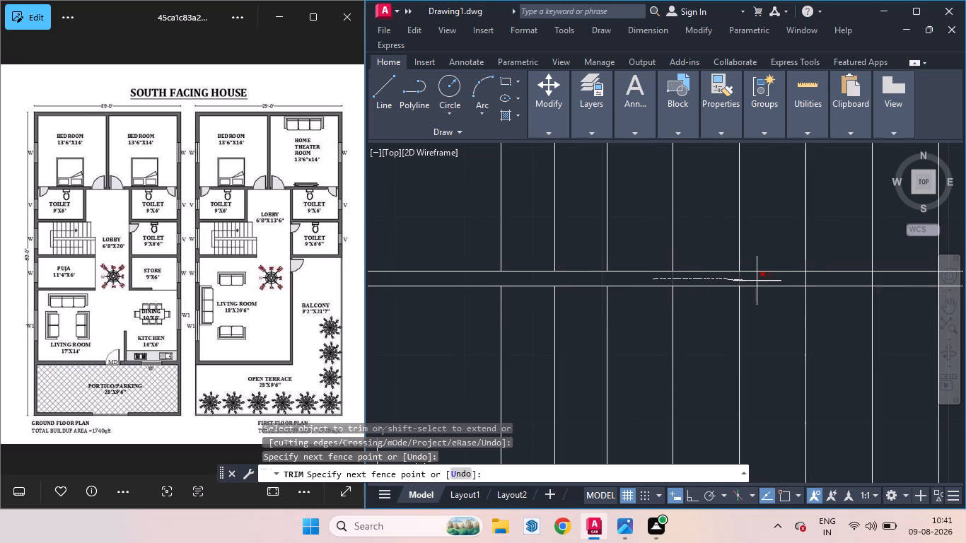
drag(760, 281, 763, 281)
Trim the remaining tread segments between the two central stair lines, from the east end back to the middle treads.
scroll(542, 309, down, 2)
scroll(750, 303, up, 1)
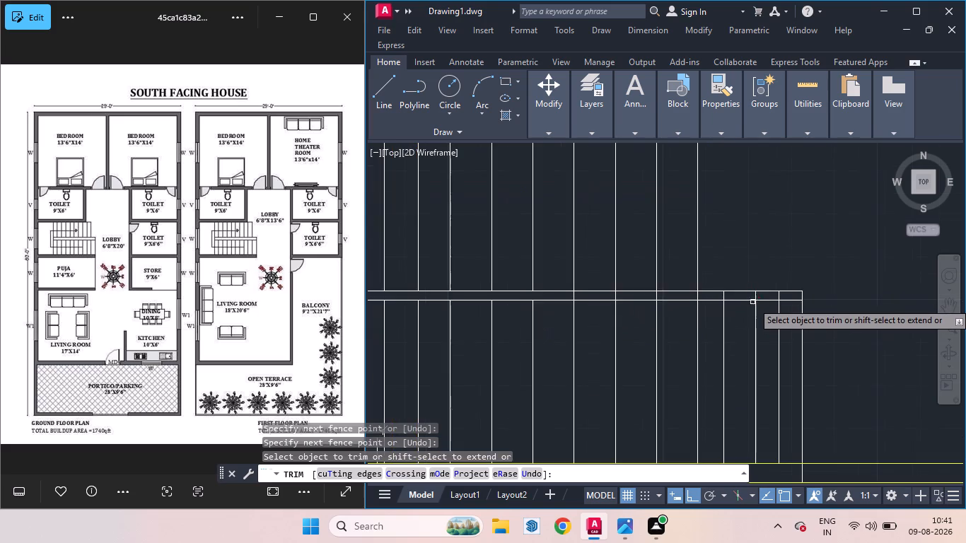
scroll(772, 301, up, 2)
drag(798, 286, 702, 288)
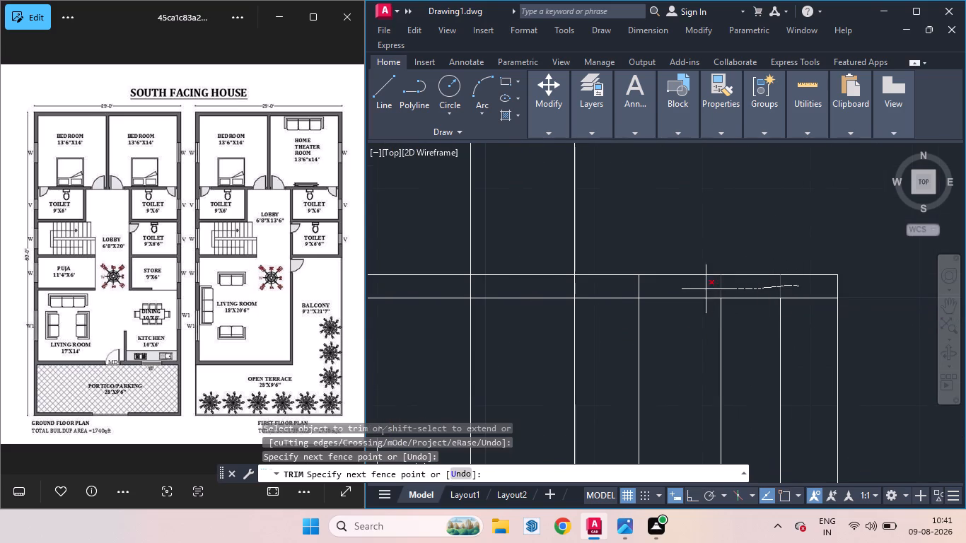
drag(702, 288, 428, 284)
scroll(665, 300, down, 4)
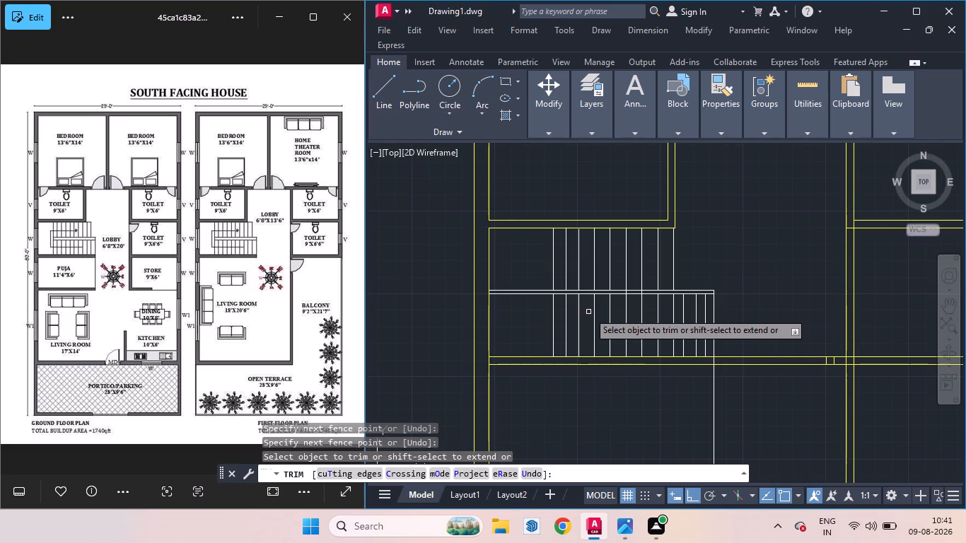
scroll(702, 440, down, 1)
scroll(642, 354, up, 3)
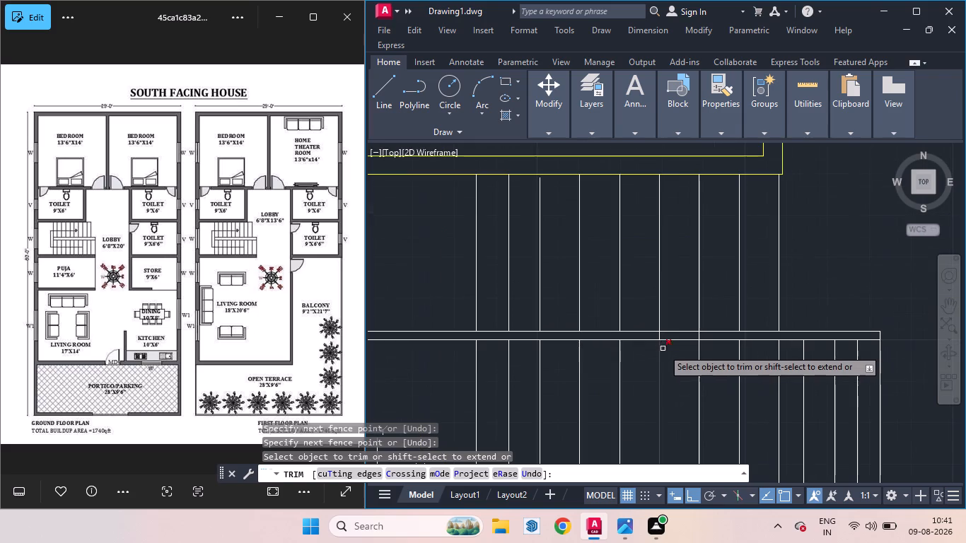
scroll(710, 337, up, 3)
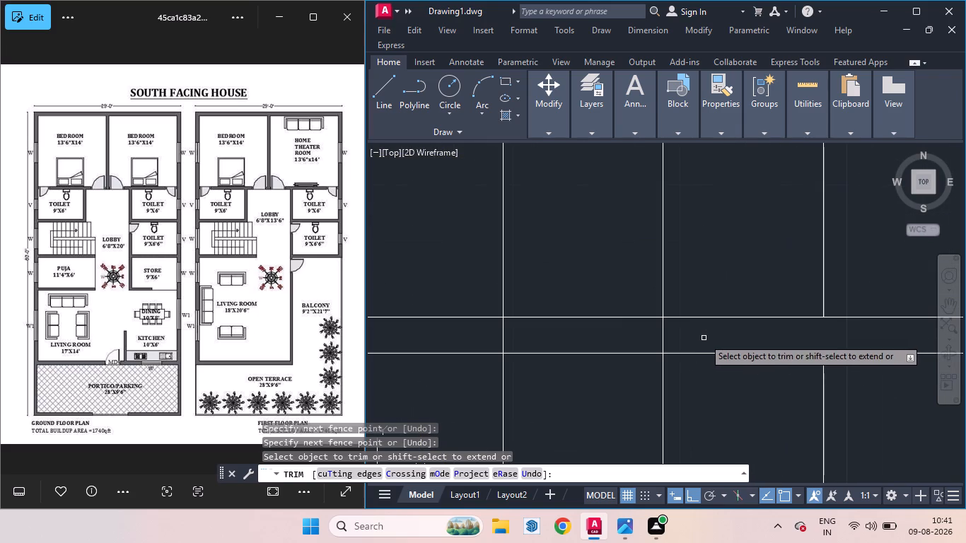
drag(704, 338, 460, 332)
scroll(573, 334, down, 5)
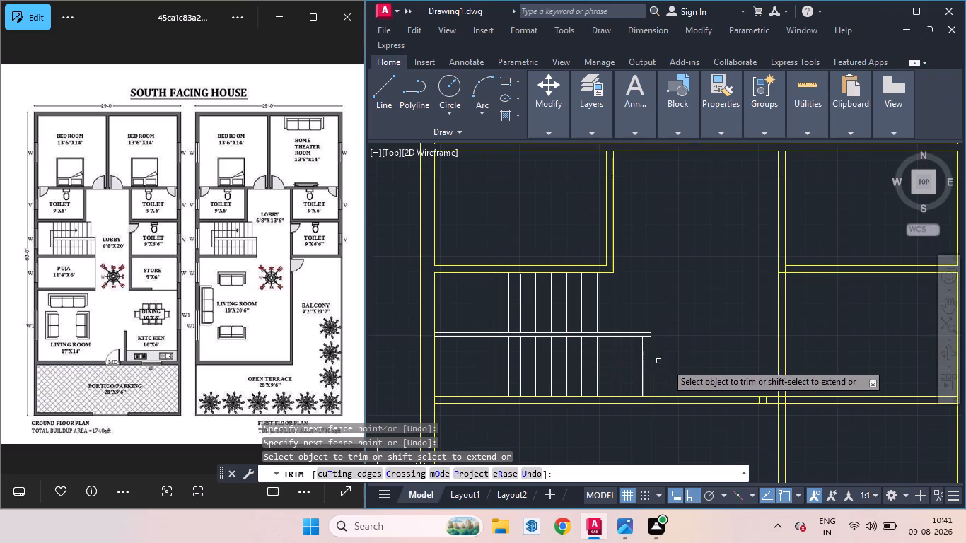
scroll(545, 402, down, 2)
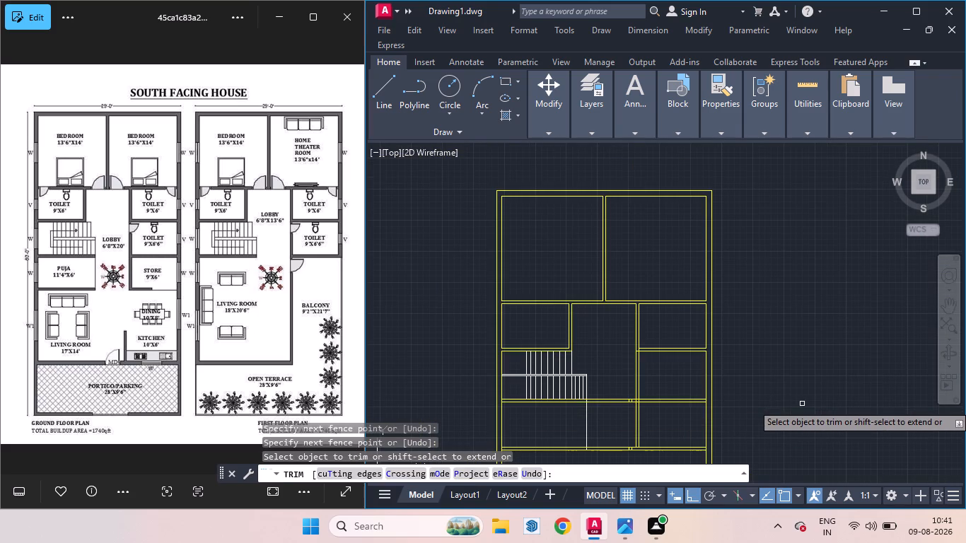
key(space)
Move the fifth tread line from the east in the lower flight about 4 inches east.
scroll(552, 395, up, 1)
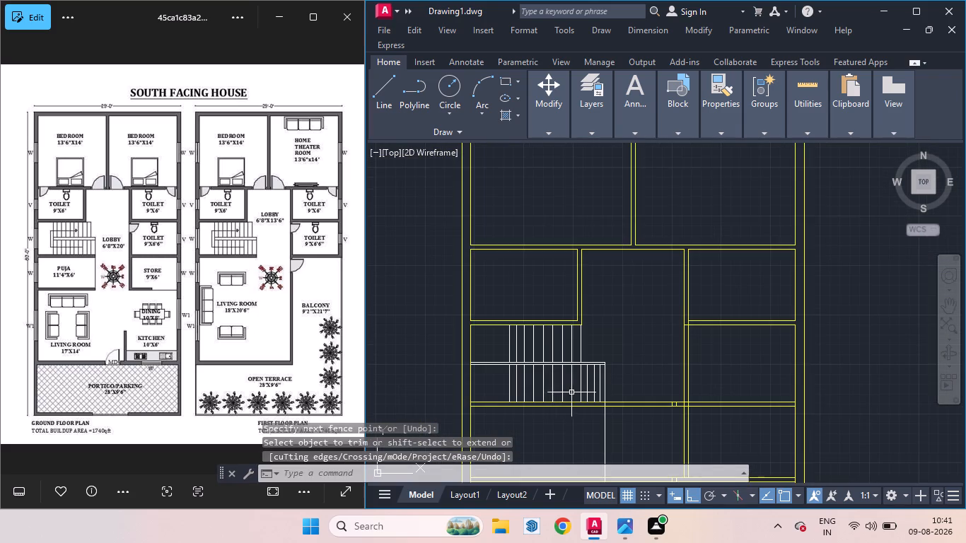
scroll(574, 395, up, 2)
scroll(577, 390, down, 1)
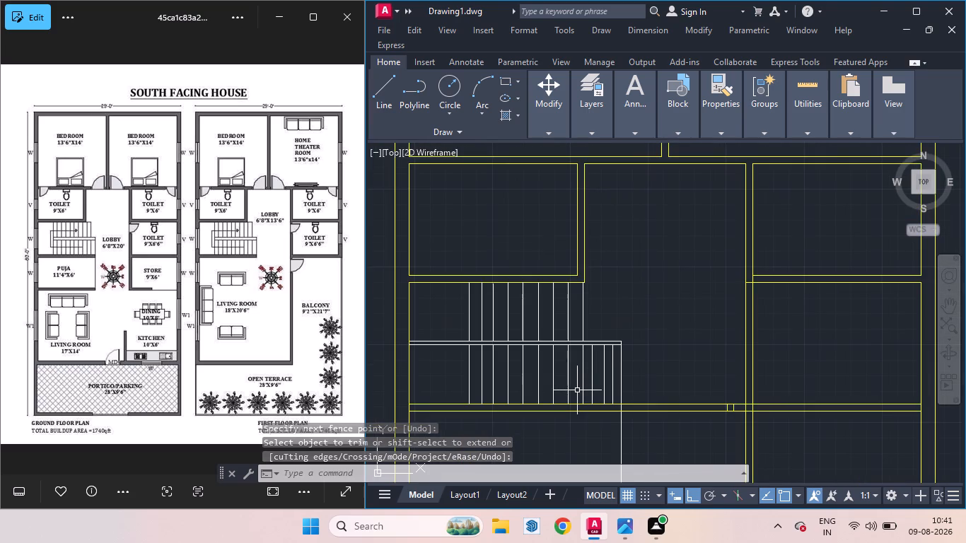
scroll(569, 395, up, 2)
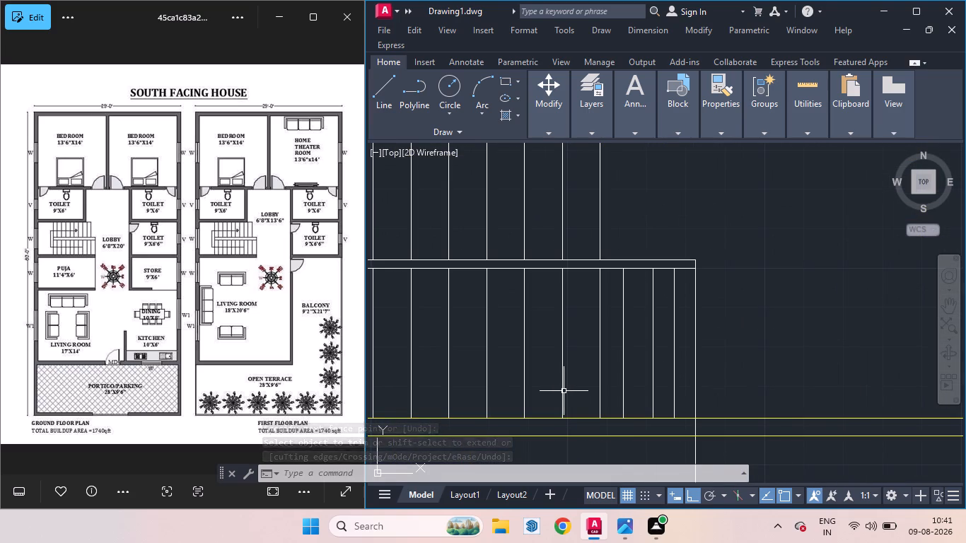
click(561, 391)
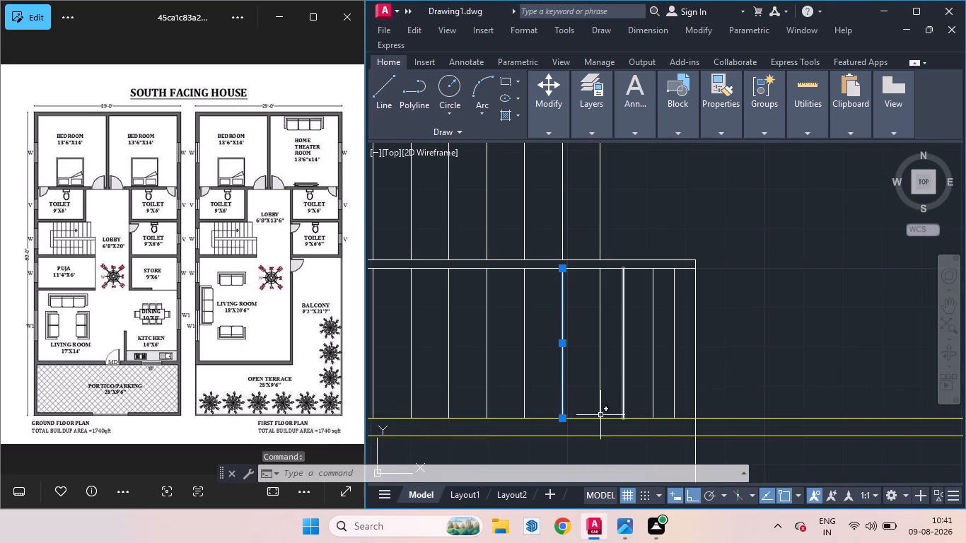
key(m)
key(Return)
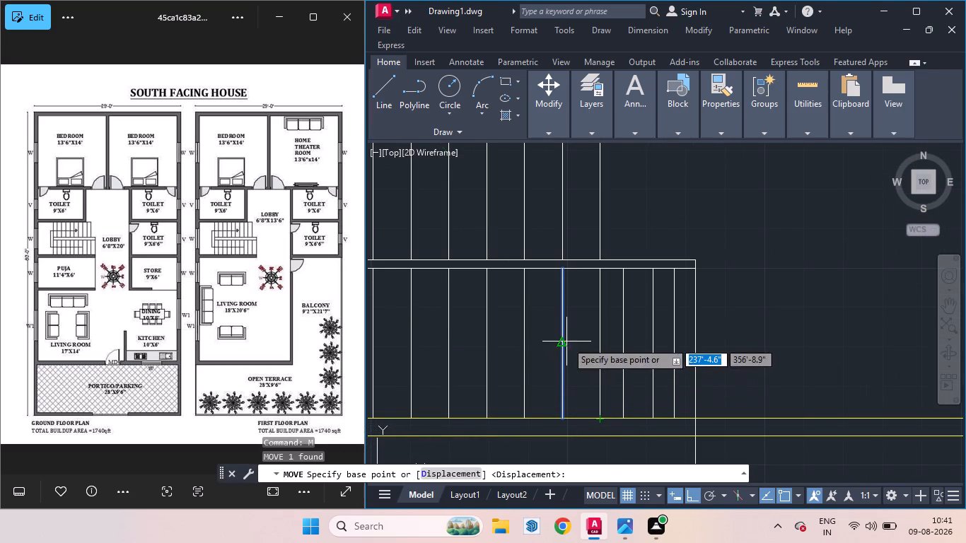
click(561, 341)
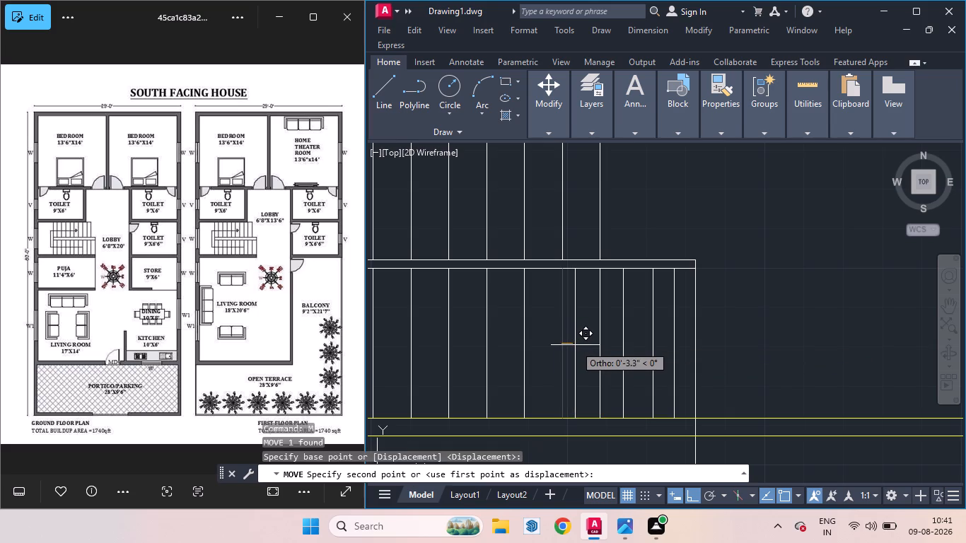
scroll(575, 345, up, 2)
click(575, 345)
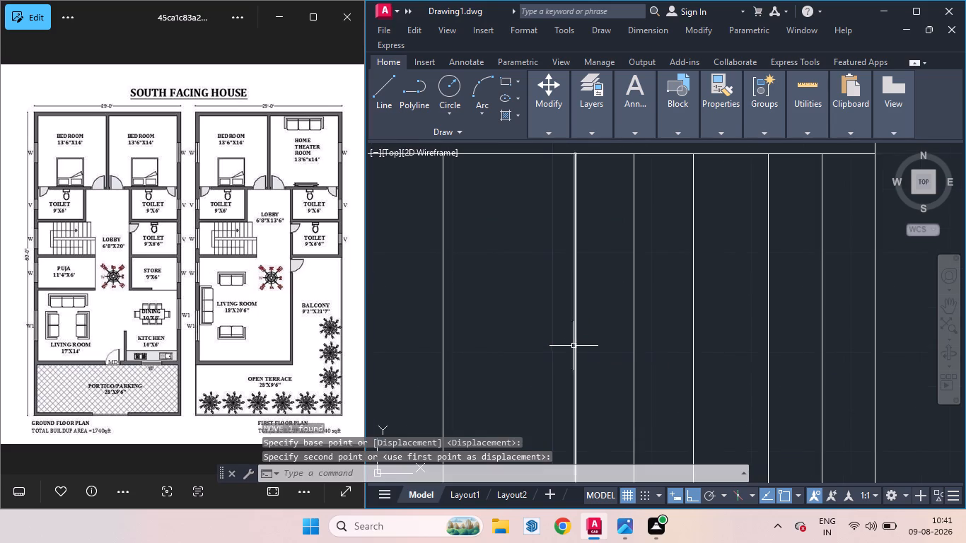
Copy the fifth tread line from the east in the lower stair flight about 6 inches west.
click(574, 348)
text(co)
key(Return)
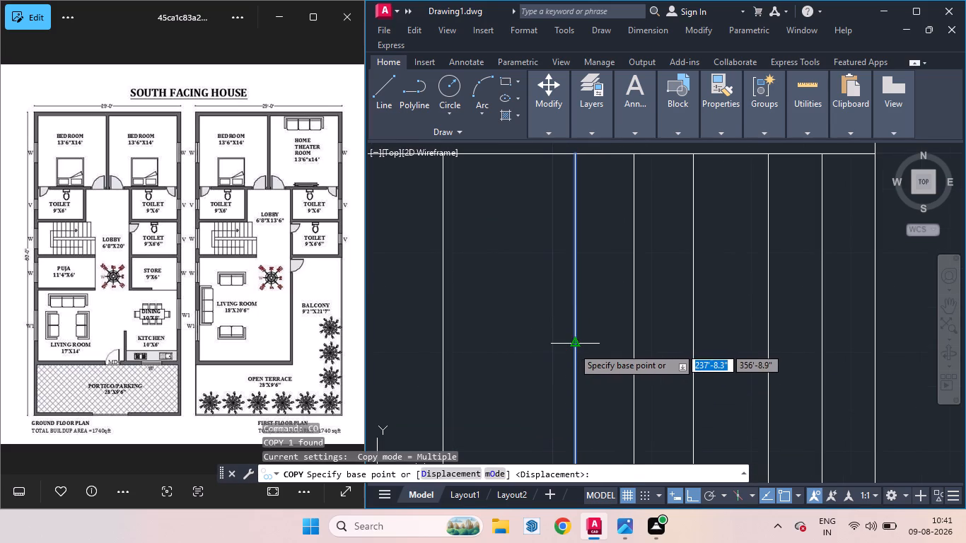
click(573, 347)
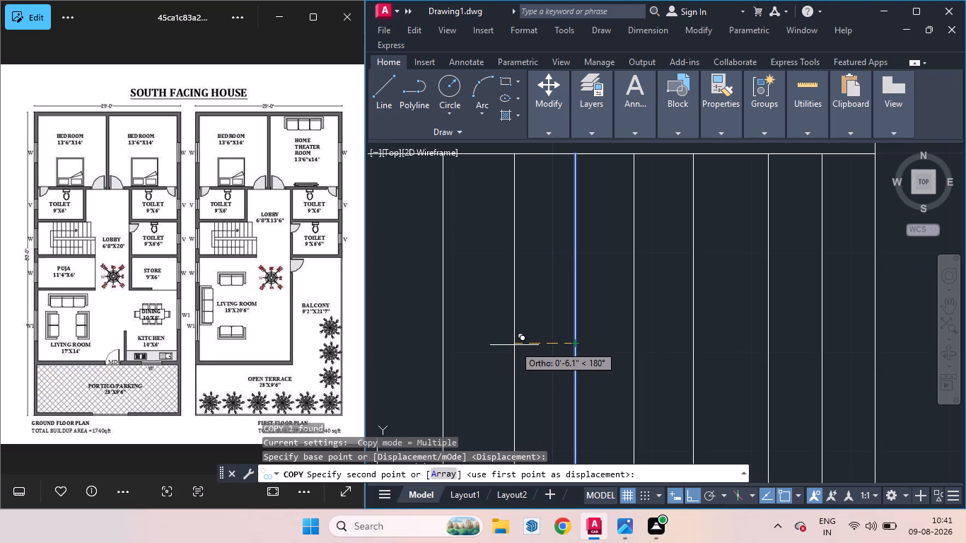
scroll(514, 345, up, 1)
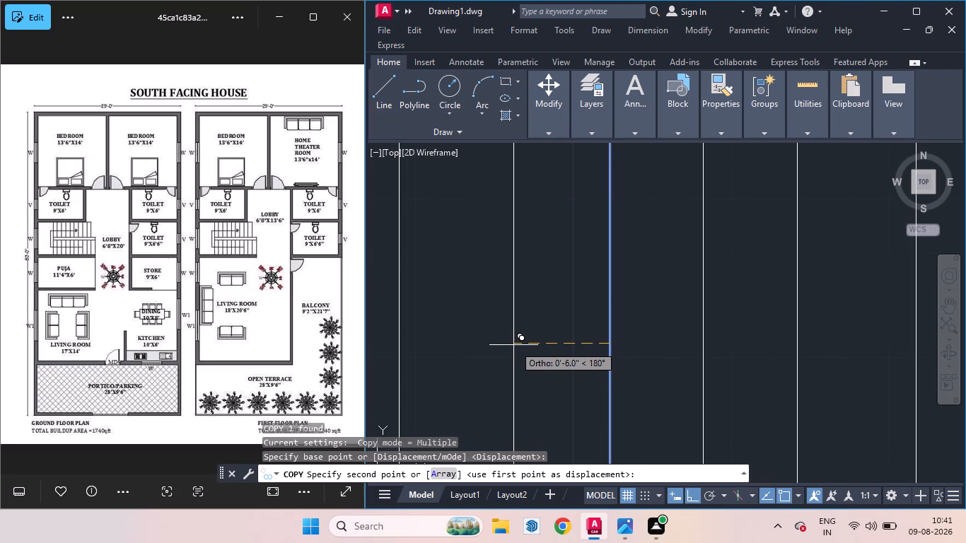
click(511, 345)
scroll(585, 339, down, 4)
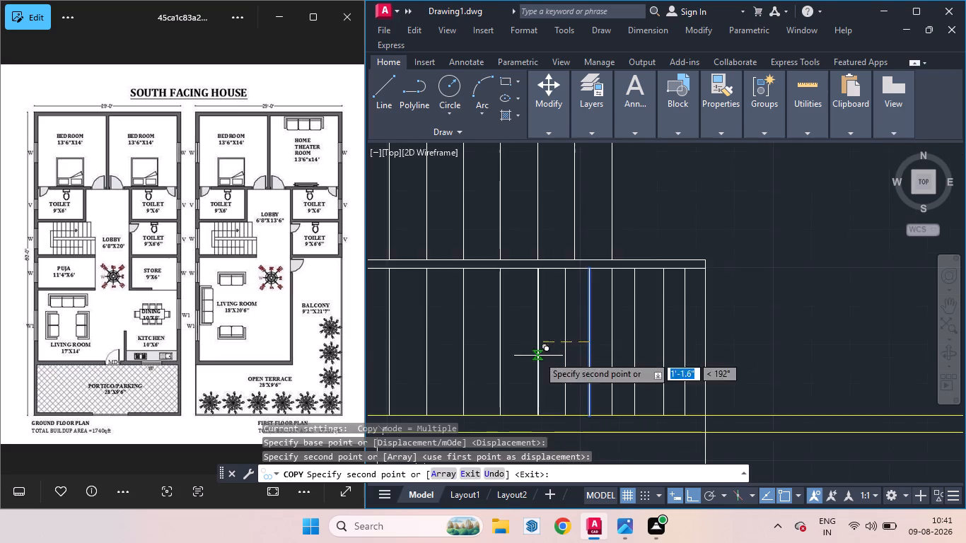
scroll(538, 356, down, 1)
key(space)
scroll(680, 393, down, 2)
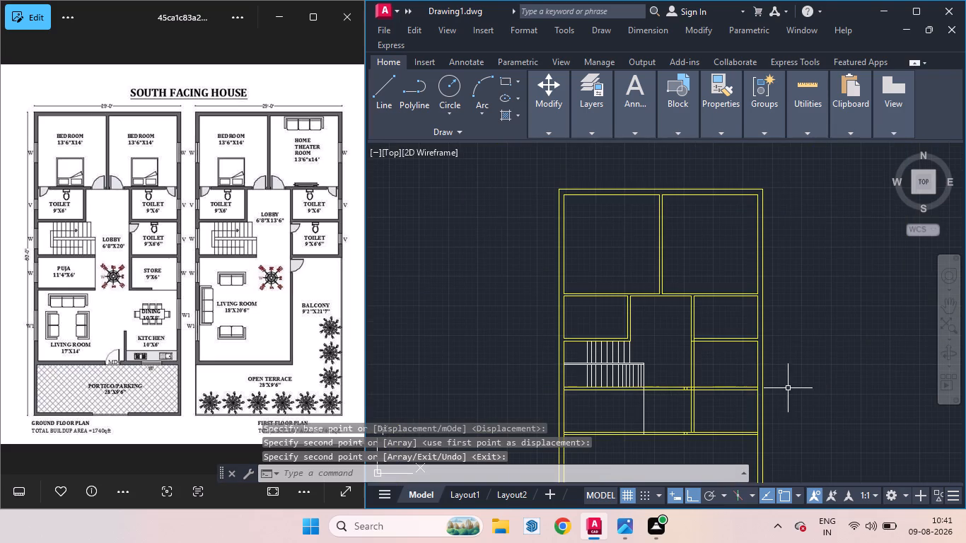
Move the second tread line from the east in the upper flight about 4 inches east, in line with the lower flight's tread.
scroll(624, 366, up, 3)
scroll(652, 370, down, 1)
scroll(639, 360, up, 1)
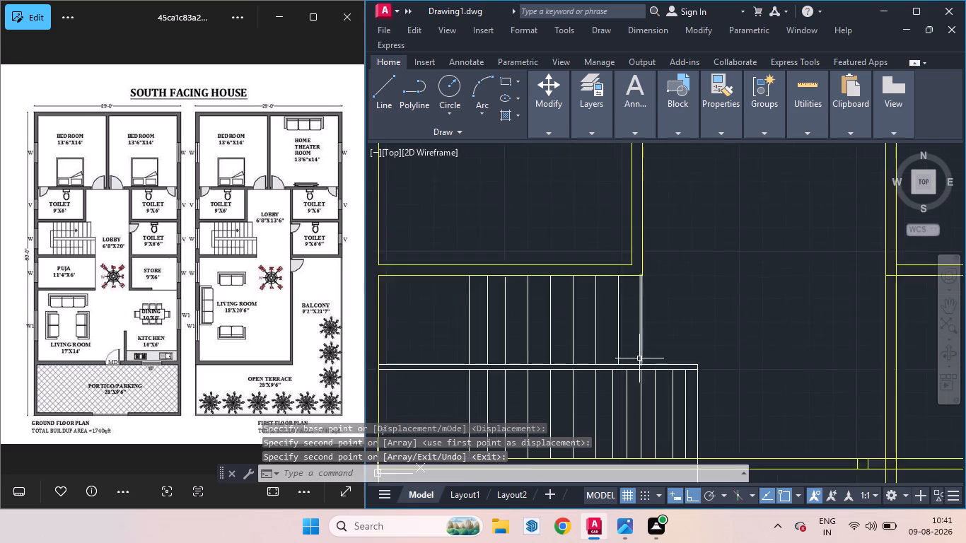
scroll(639, 358, up, 1)
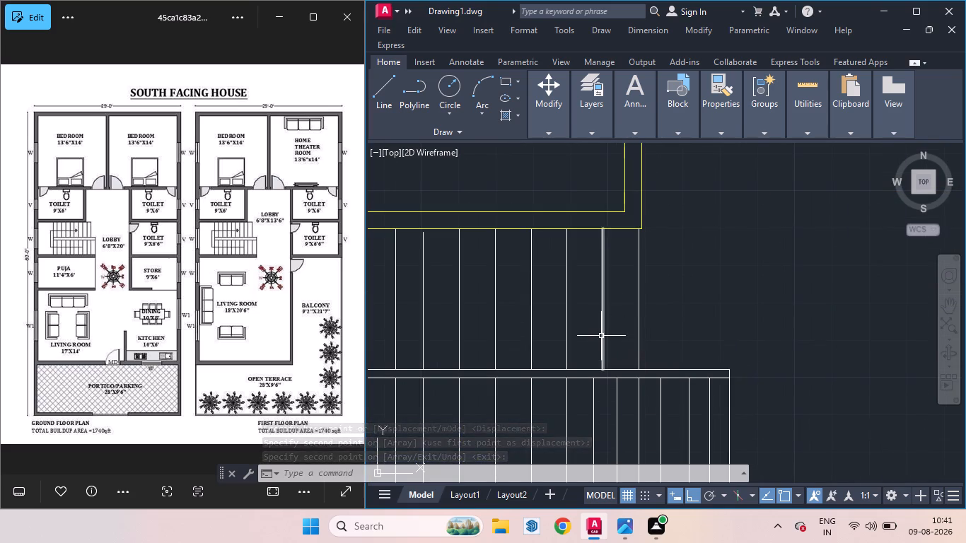
scroll(600, 334, up, 1)
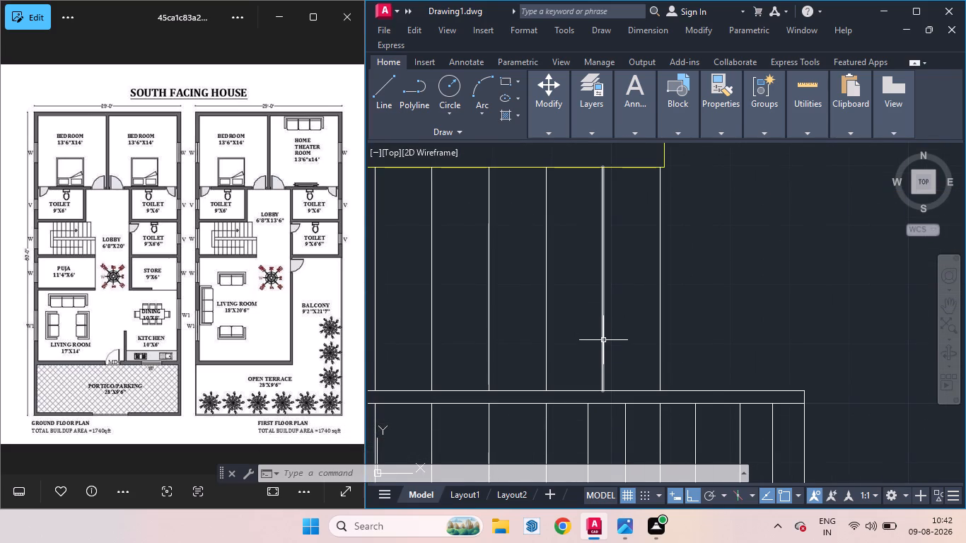
click(603, 340)
key(m)
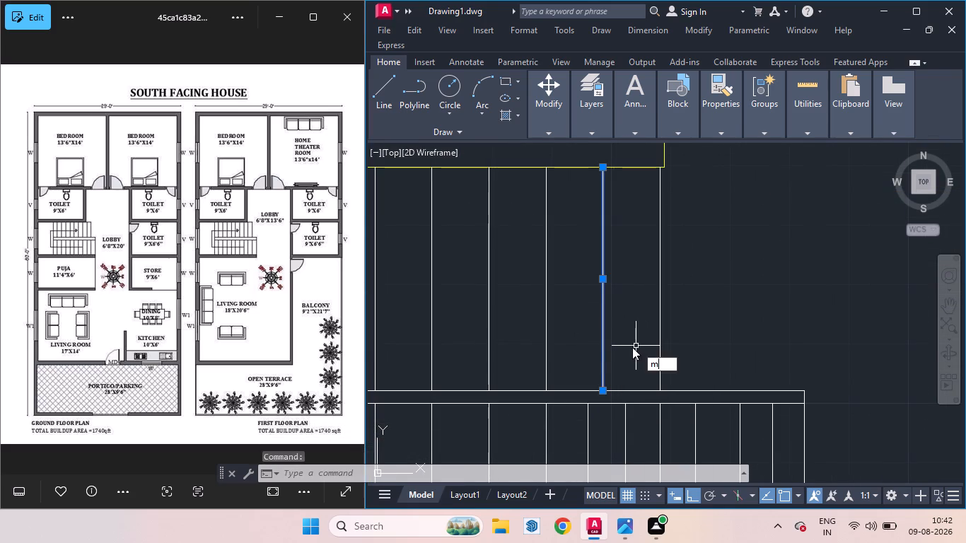
key(shift+Return)
click(603, 390)
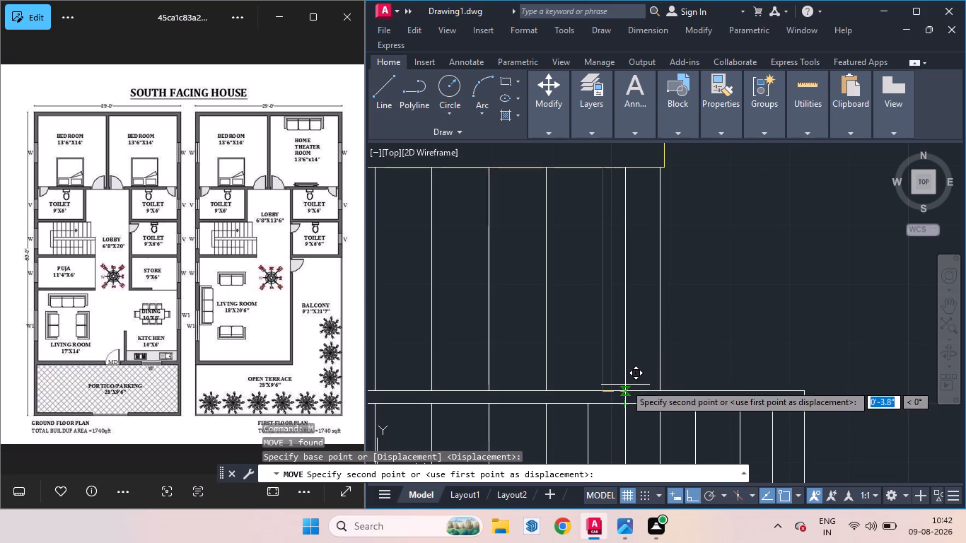
click(625, 383)
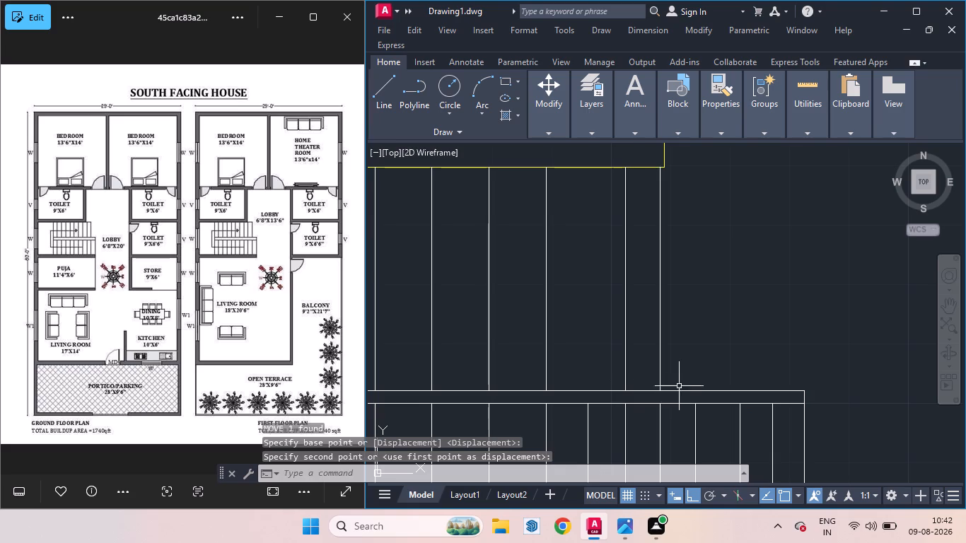
Copy the second tread line from the east in the upper flight about 6 inches west, in line with the lower-flight tread.
click(623, 366)
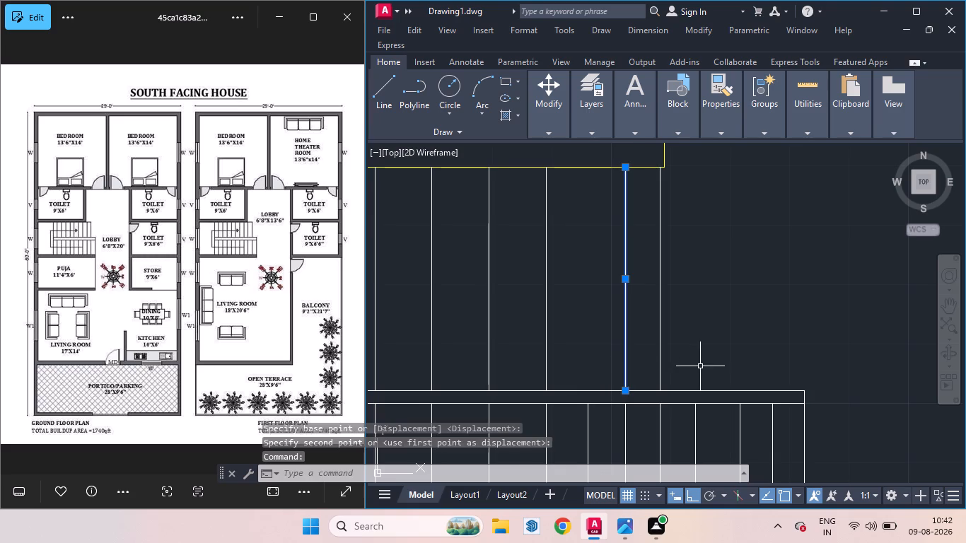
key(c)
key(o)
key(Return)
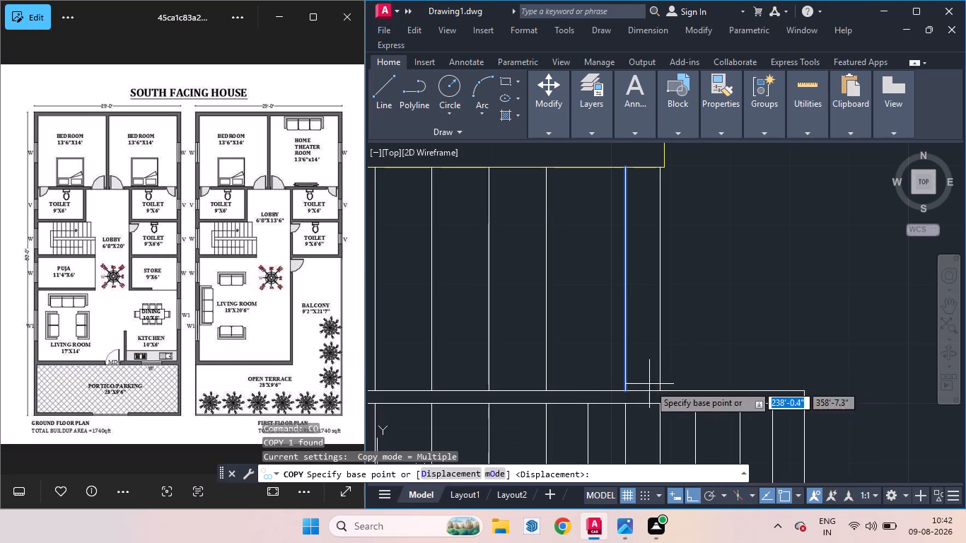
click(626, 390)
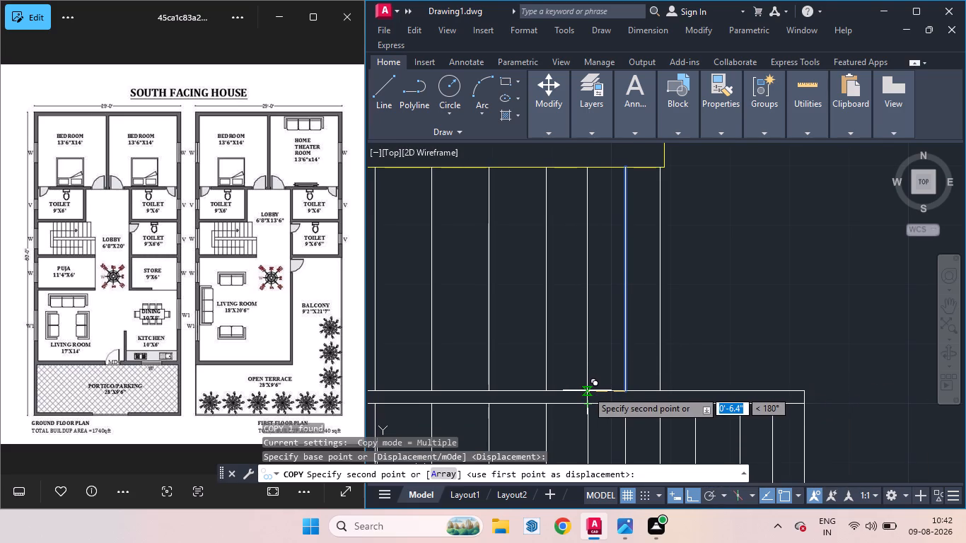
click(587, 390)
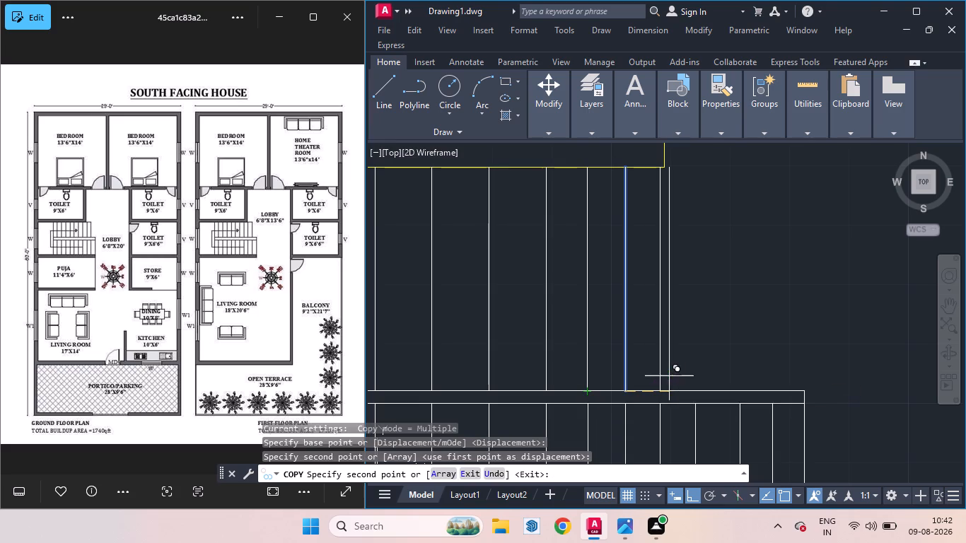
key(space)
Examine the tread spacing in both stair flights and the overall ground floor plan.
scroll(726, 375, down, 3)
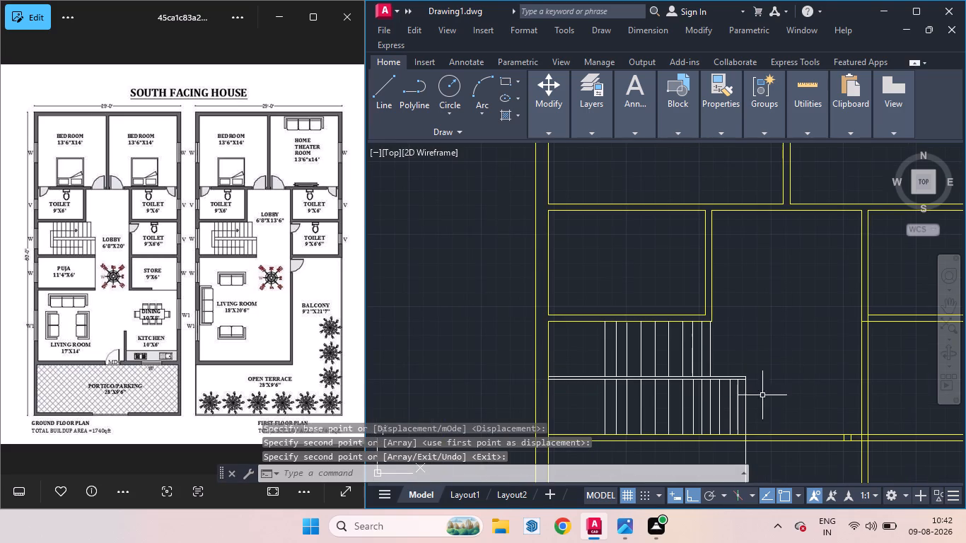
scroll(511, 351, down, 1)
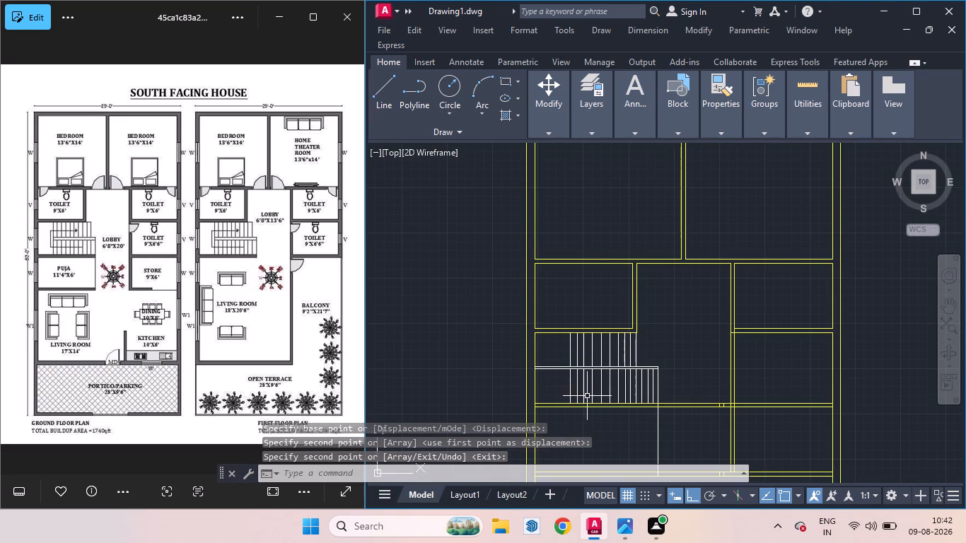
scroll(586, 396, up, 1)
scroll(602, 402, down, 3)
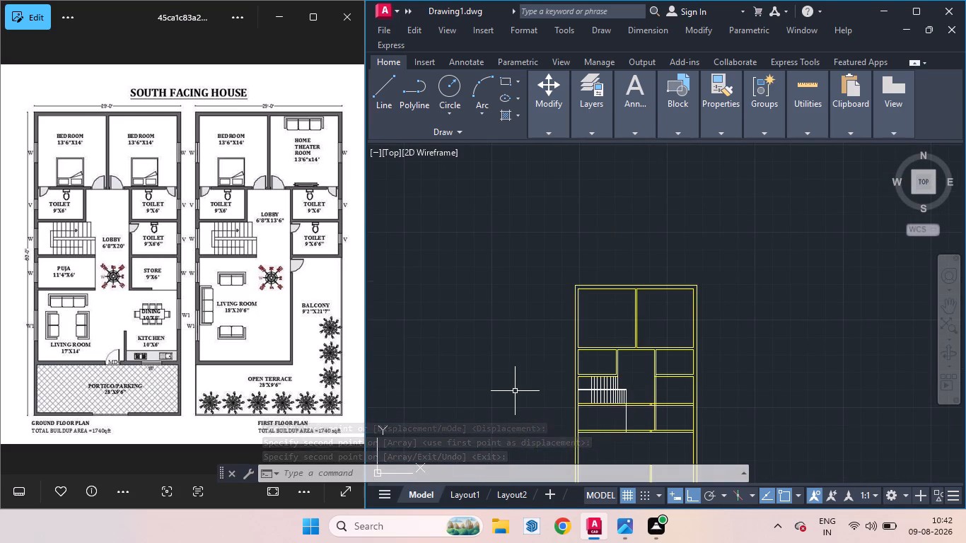
scroll(600, 406, up, 3)
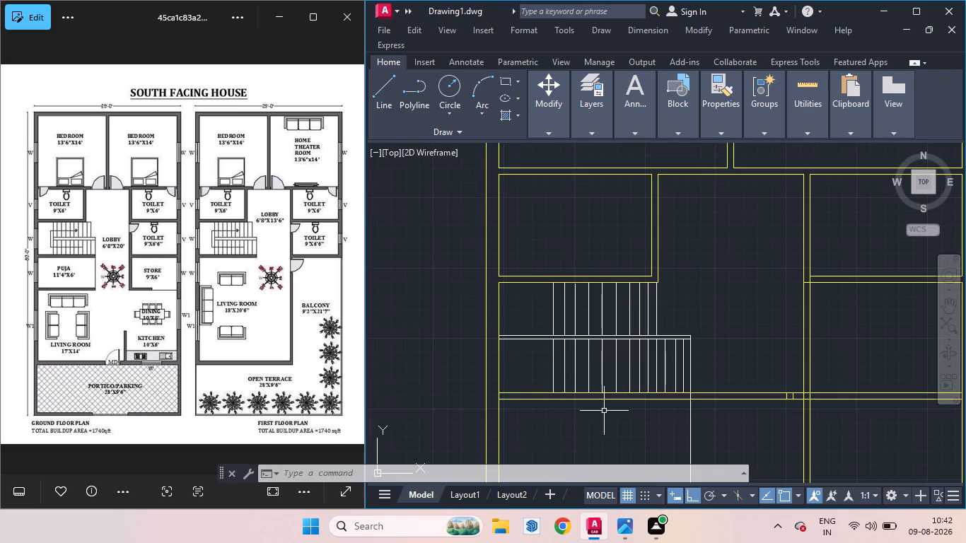
scroll(630, 411, down, 2)
scroll(636, 426, up, 2)
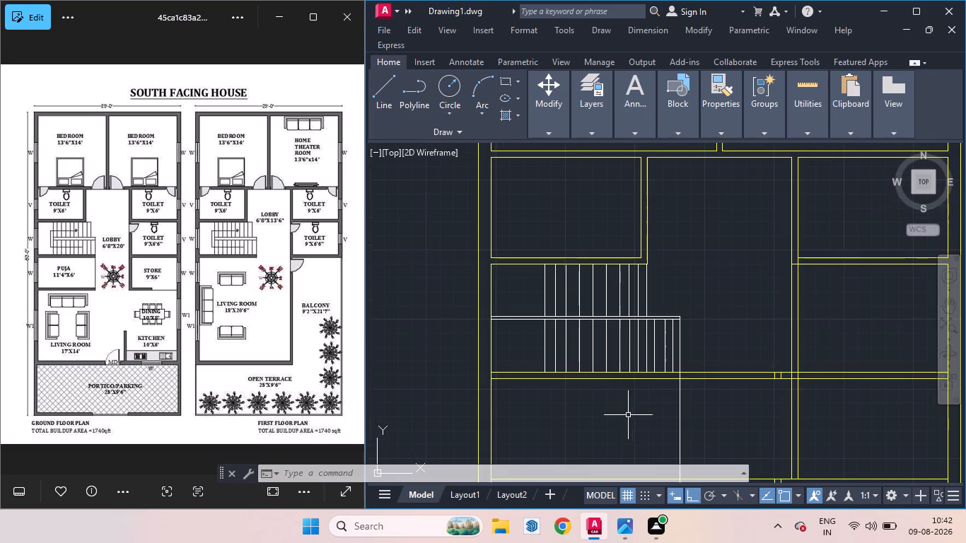
scroll(605, 359, up, 1)
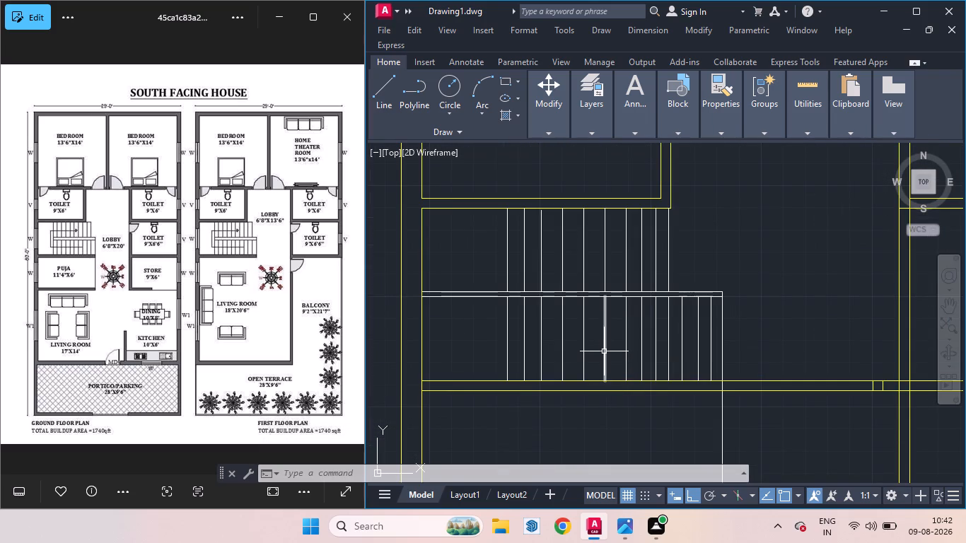
scroll(575, 385, down, 2)
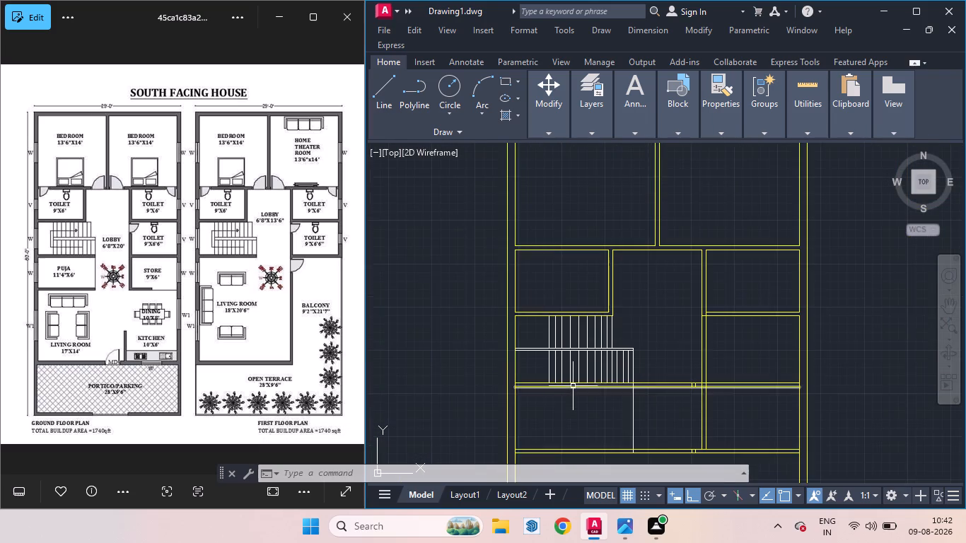
scroll(652, 404, down, 3)
scroll(744, 428, up, 1)
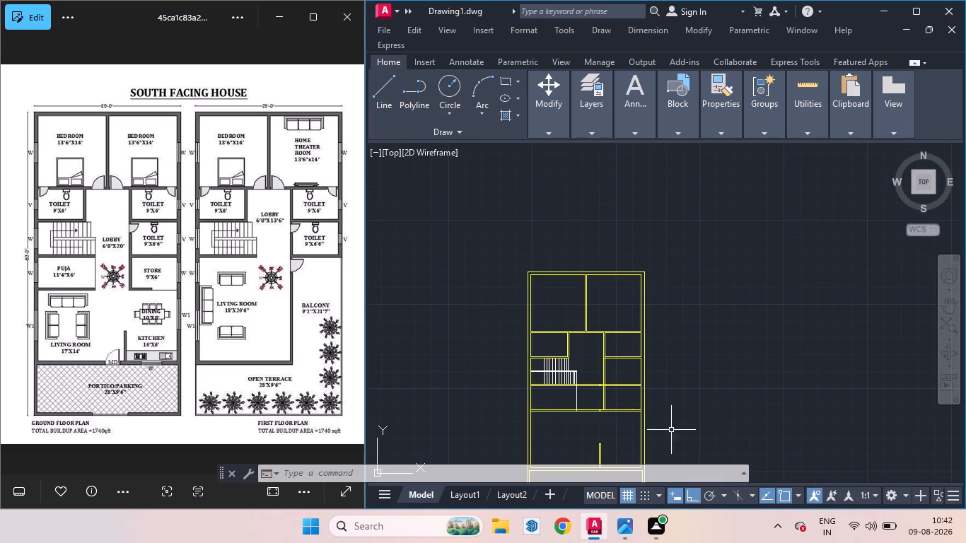
scroll(591, 414, up, 3)
scroll(625, 402, down, 1)
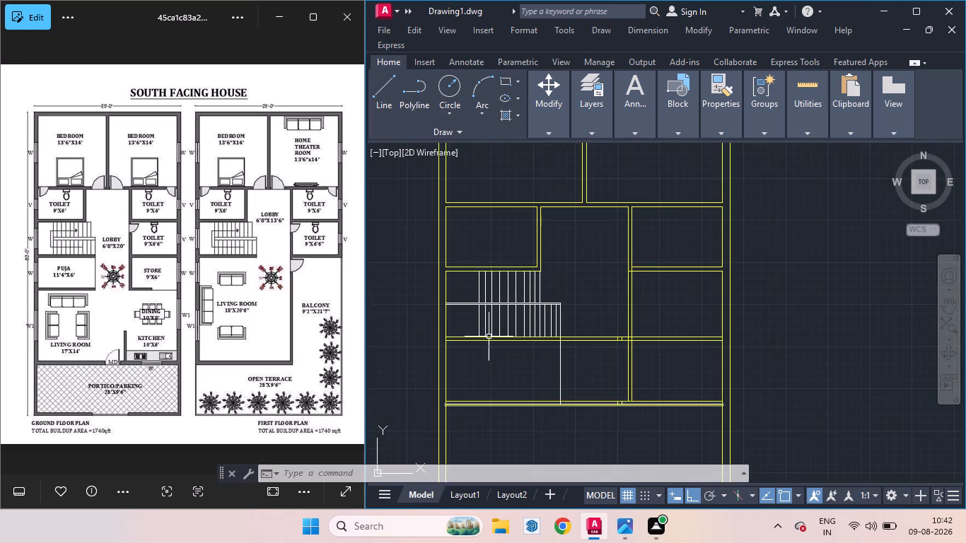
scroll(472, 331, up, 3)
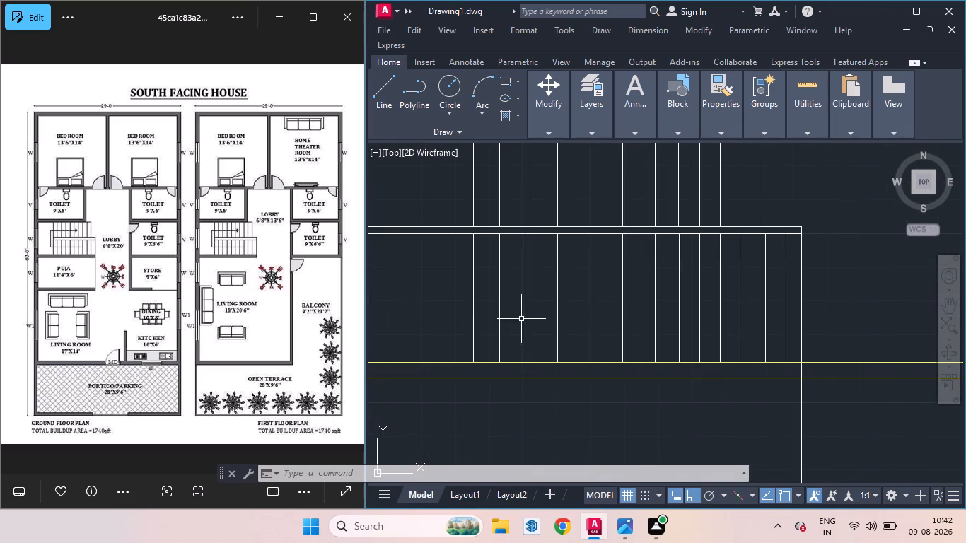
scroll(566, 366, down, 1)
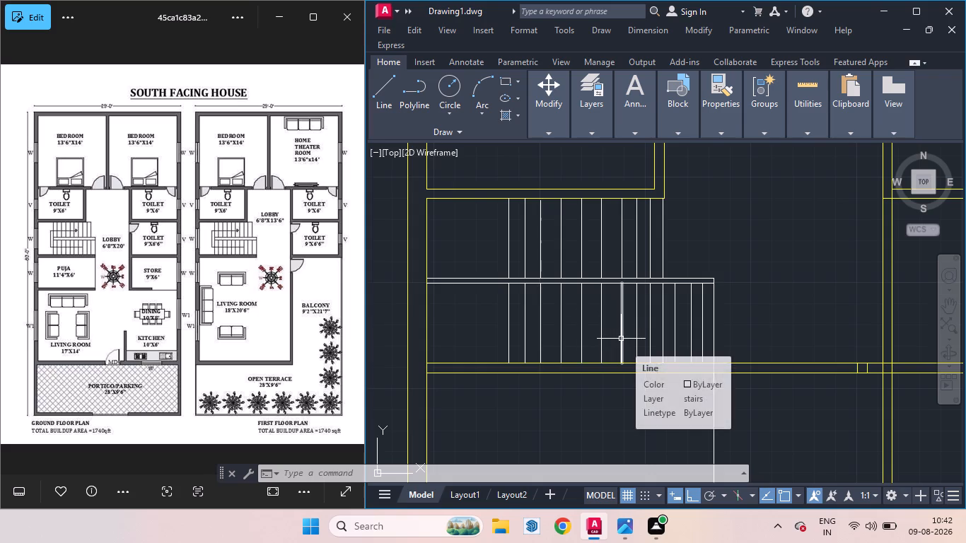
scroll(559, 375, down, 2)
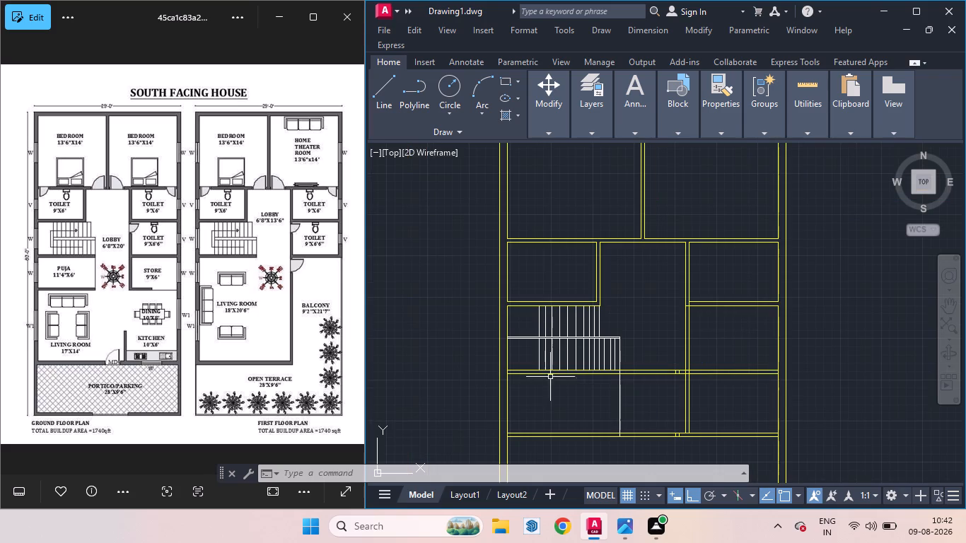
scroll(668, 390, down, 1)
scroll(627, 380, up, 4)
scroll(627, 364, down, 3)
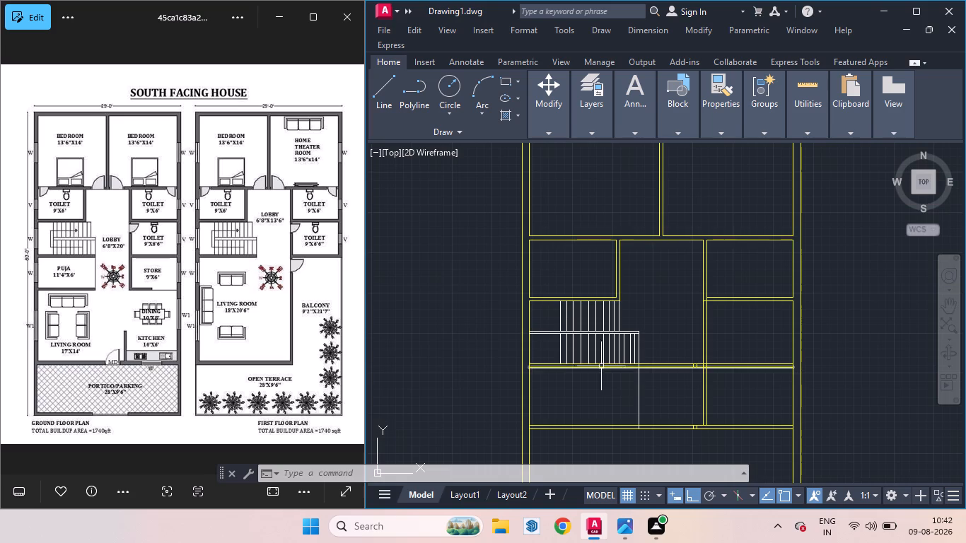
scroll(602, 370, down, 2)
scroll(697, 370, down, 3)
scroll(733, 438, up, 2)
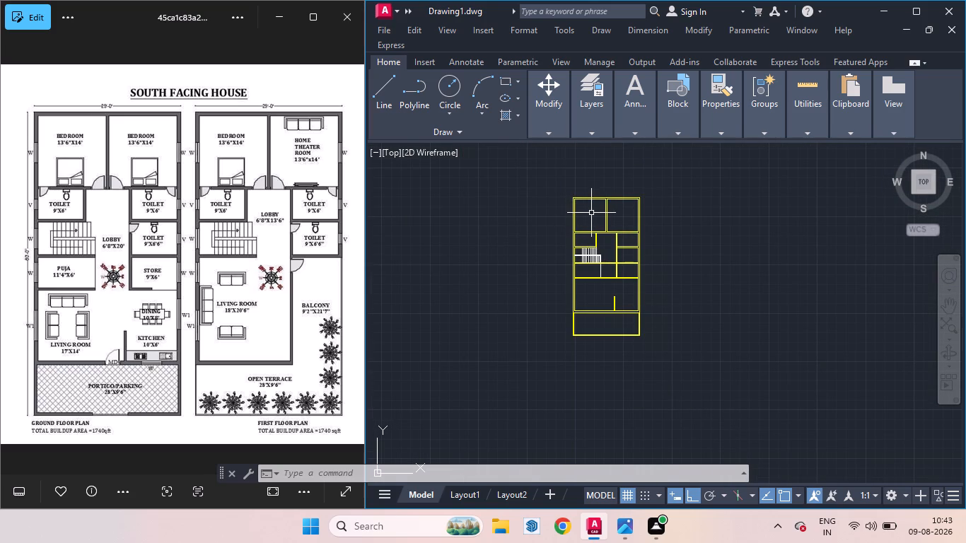
scroll(592, 335, up, 1)
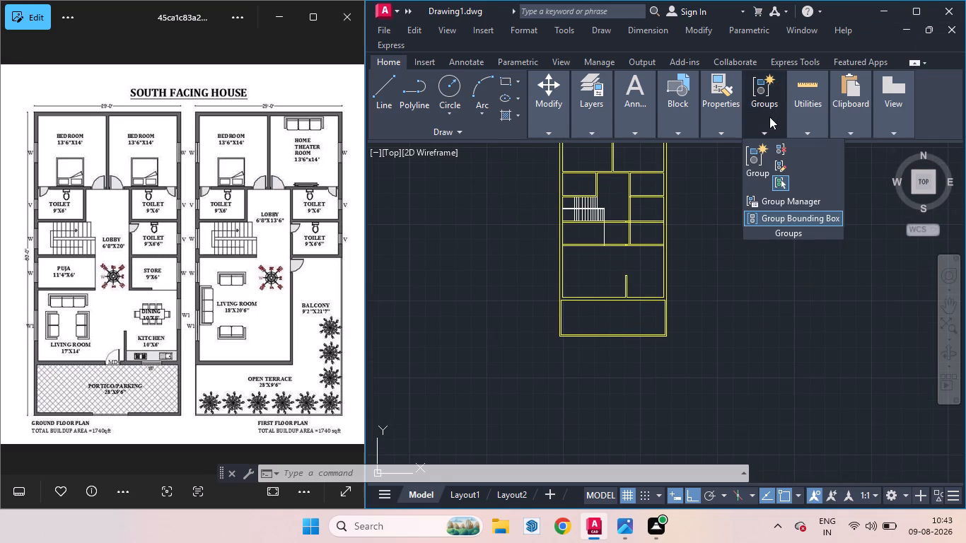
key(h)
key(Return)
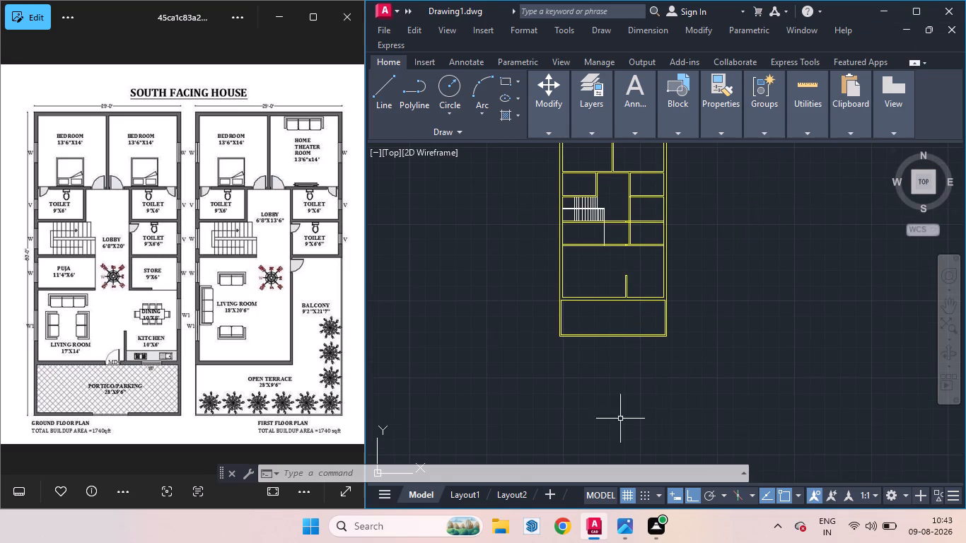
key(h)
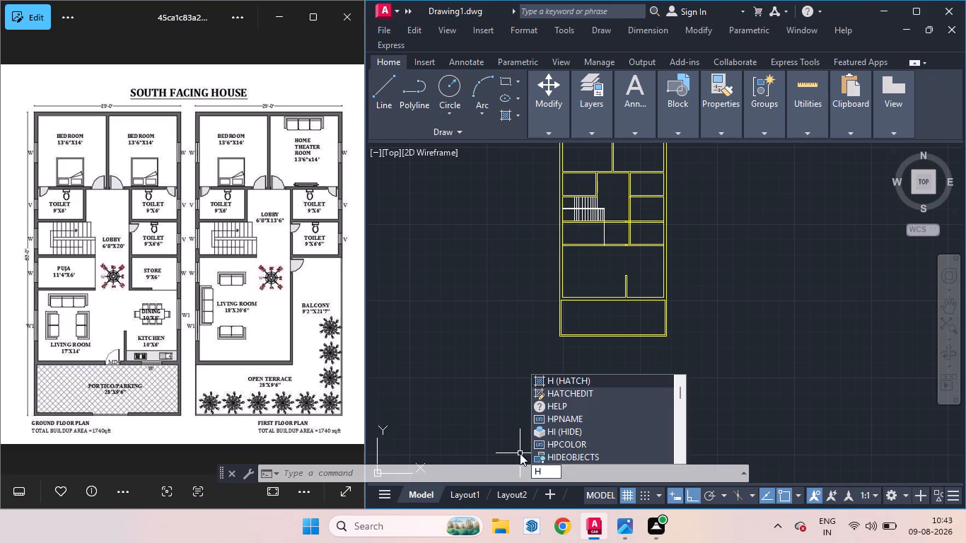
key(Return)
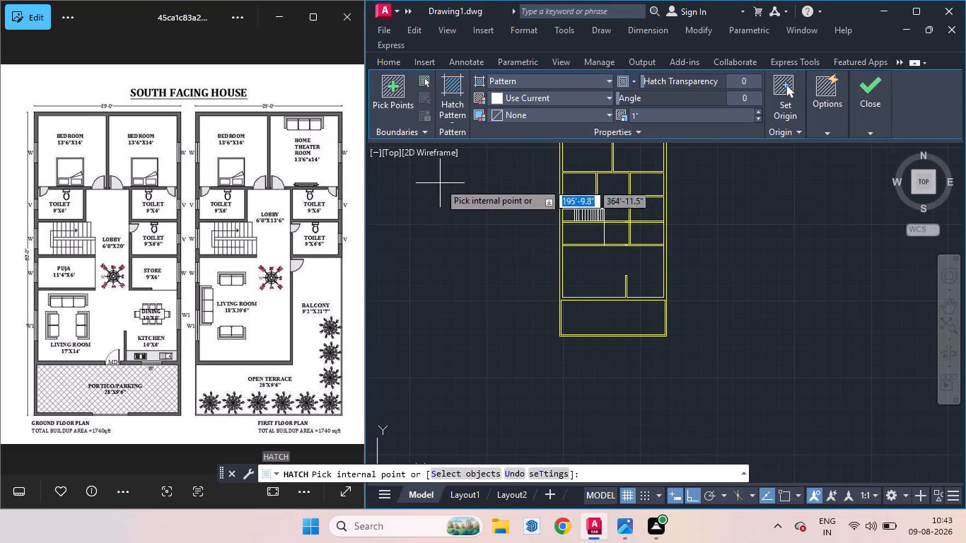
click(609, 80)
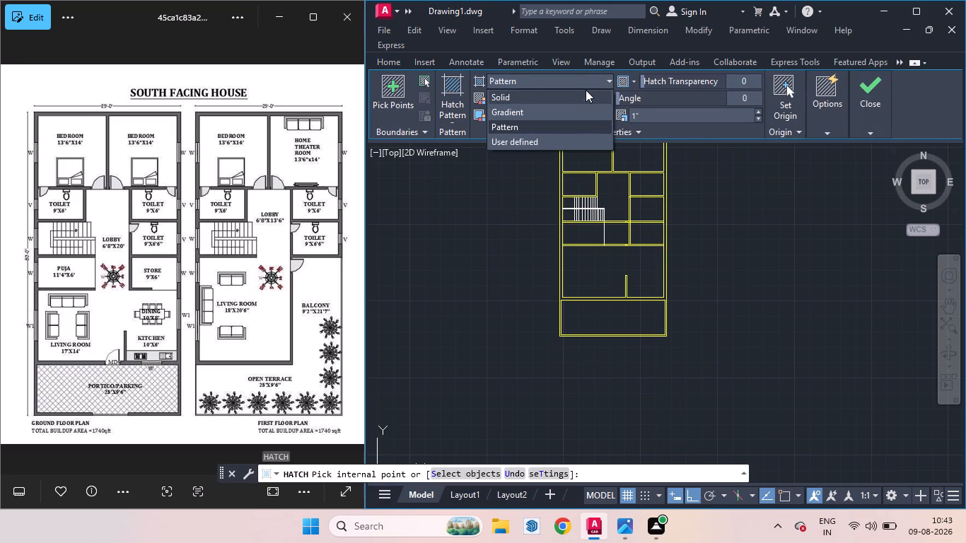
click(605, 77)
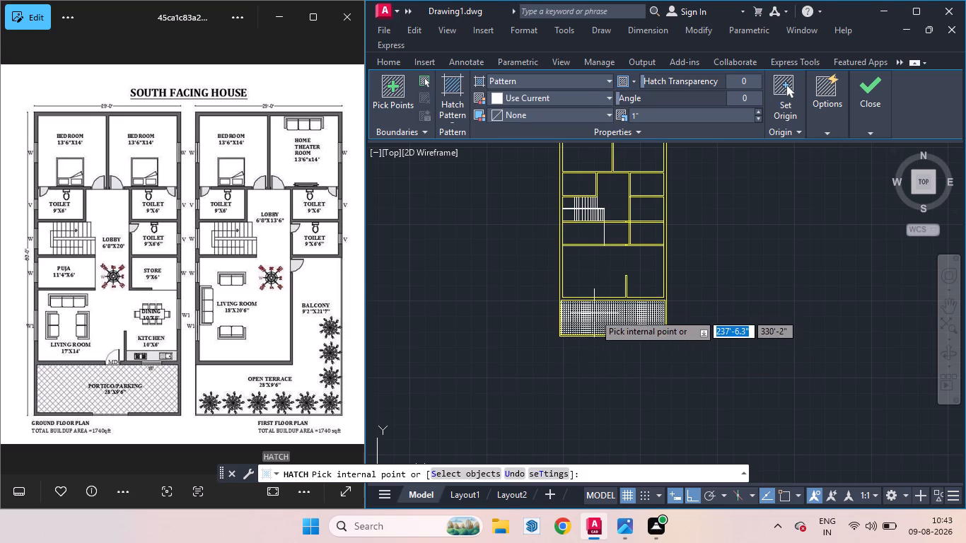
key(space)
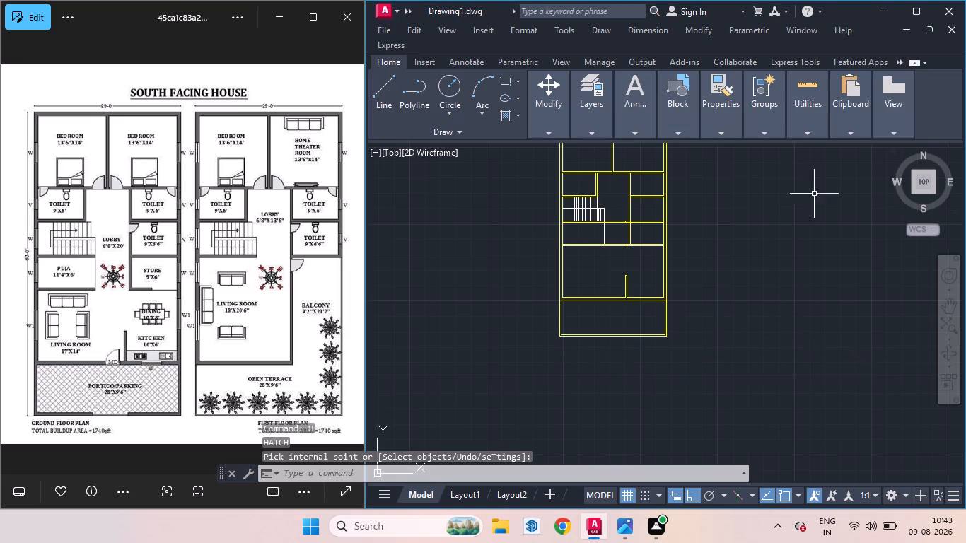
Hatch the portico rectangle at the south end of the ground floor plan with the ANSI37 pattern at scale 5.
click(915, 9)
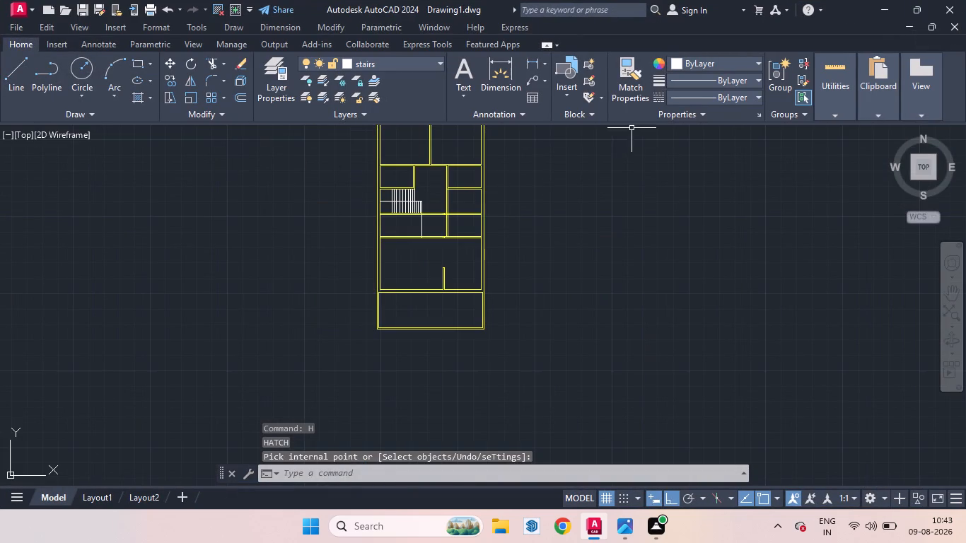
key(h)
key(Return)
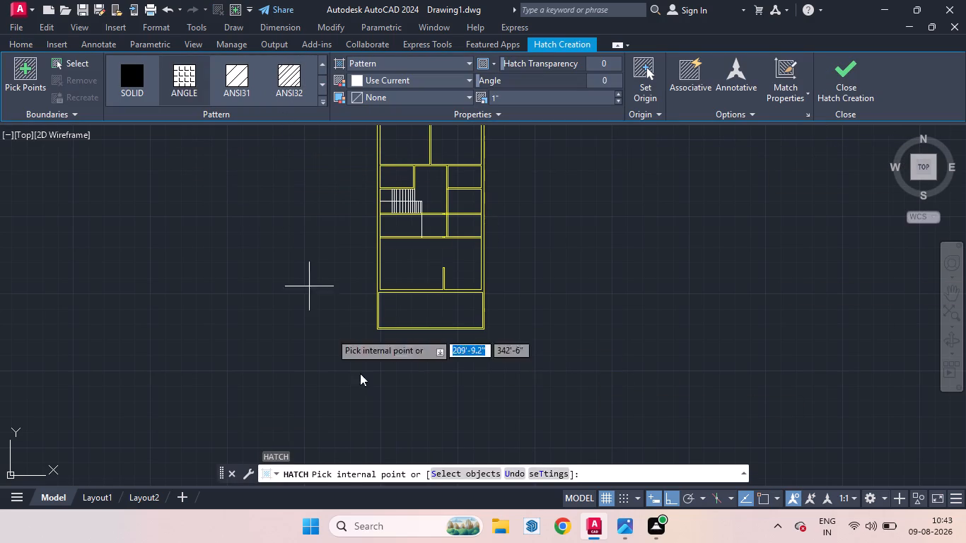
click(616, 457)
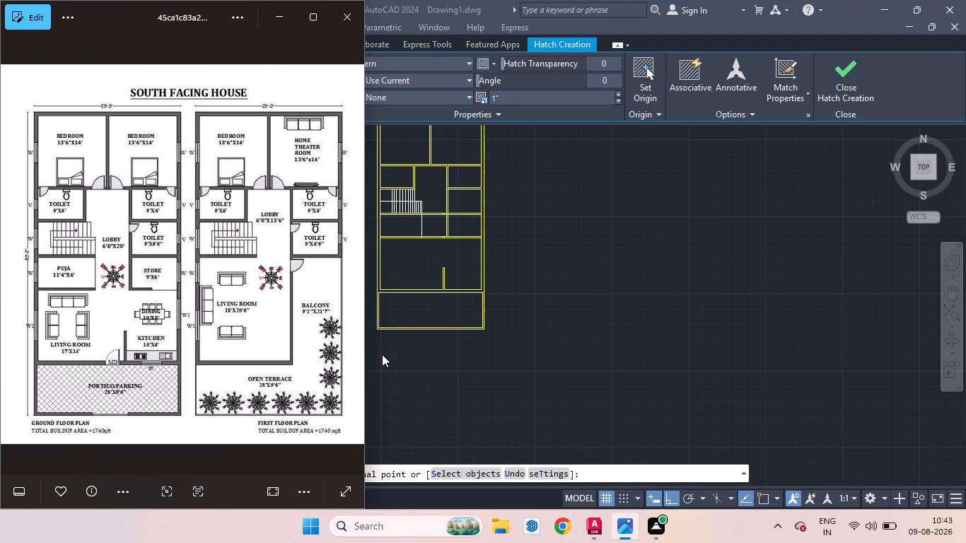
click(591, 257)
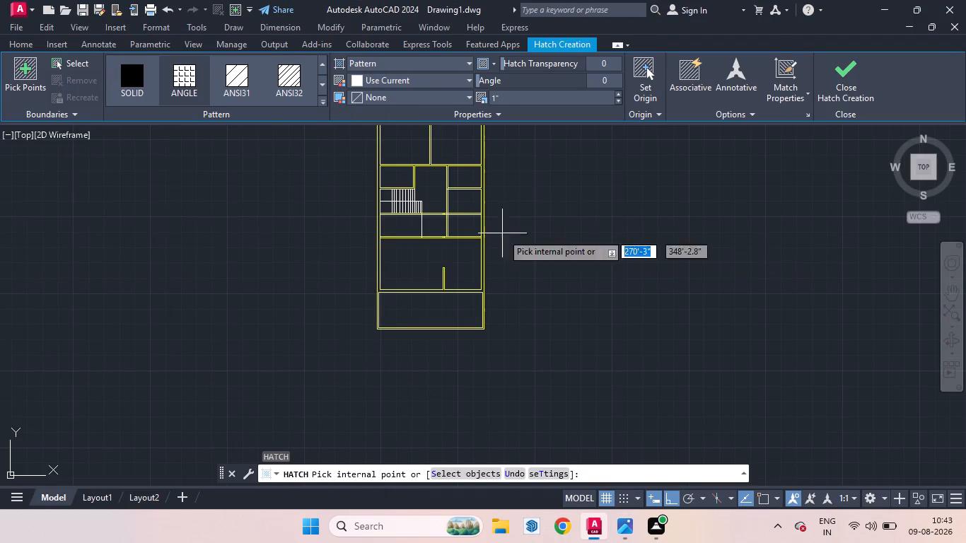
click(472, 63)
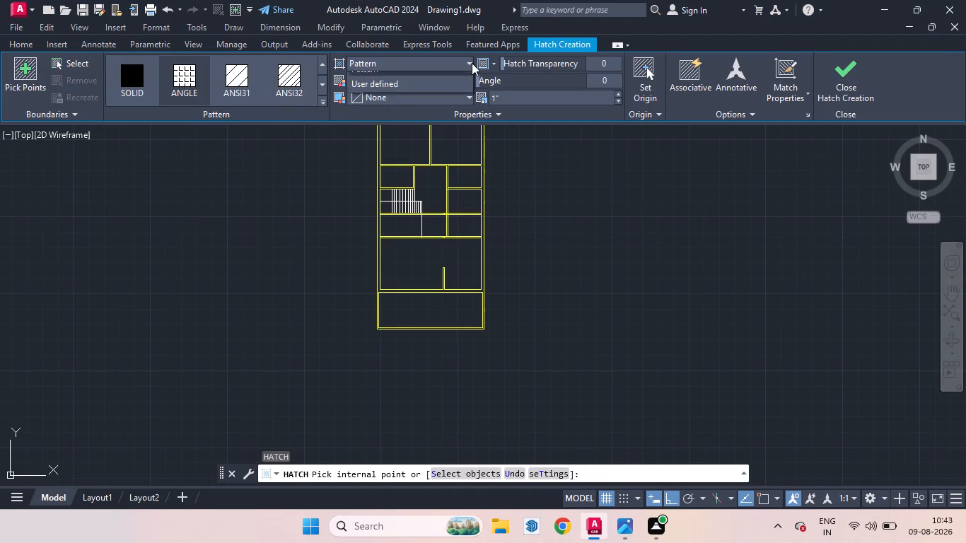
click(441, 59)
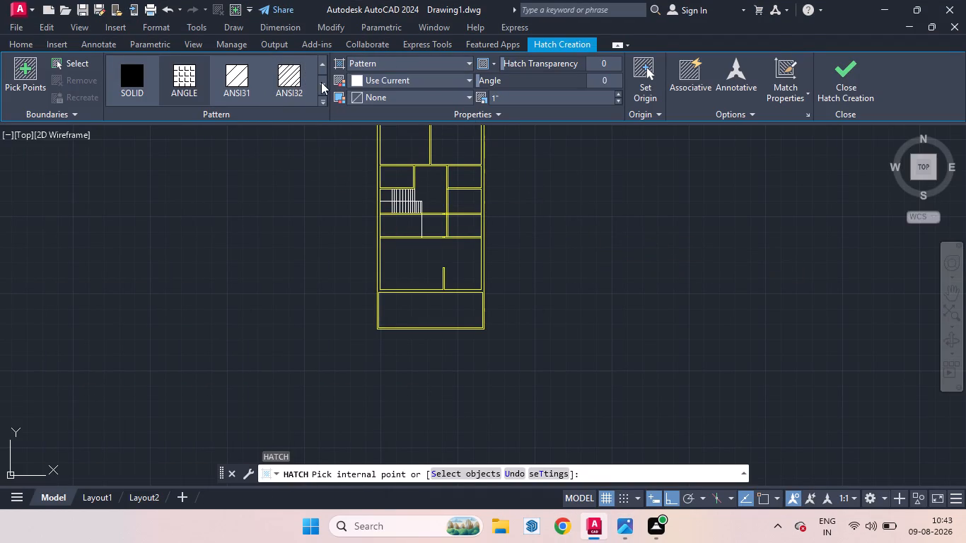
click(319, 100)
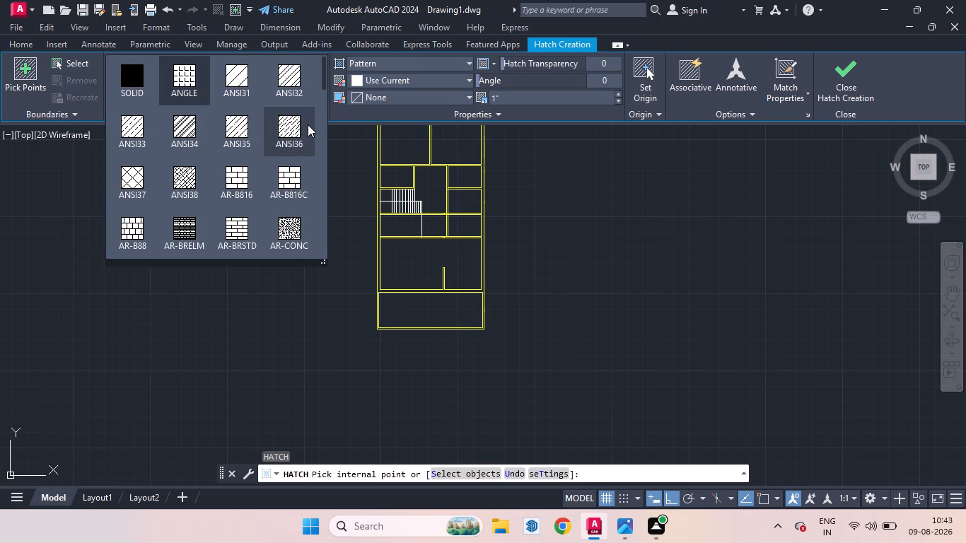
click(138, 177)
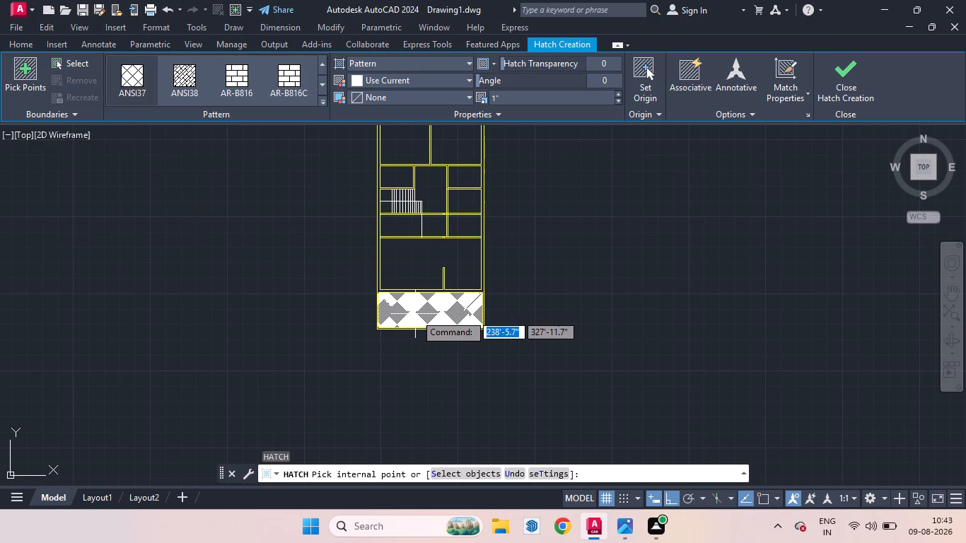
scroll(395, 322, up, 4)
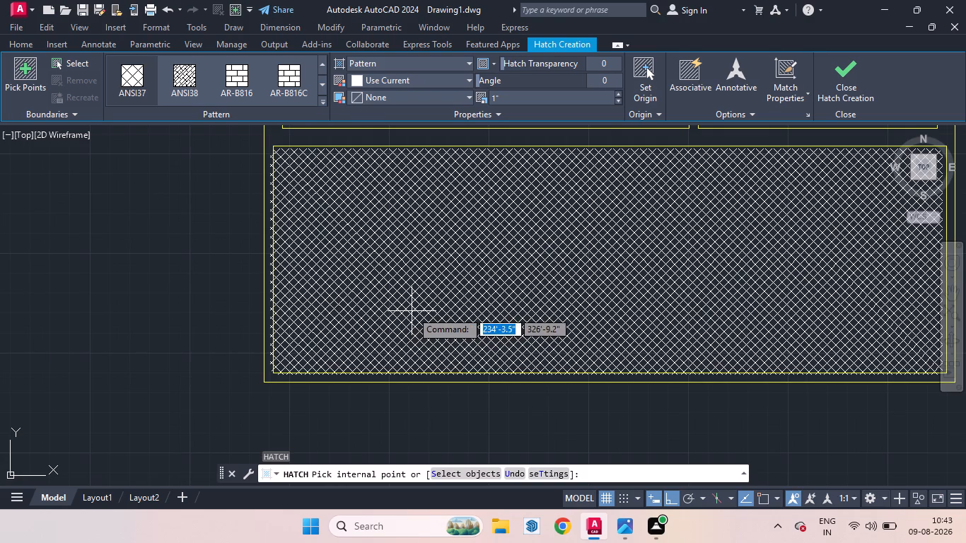
click(410, 311)
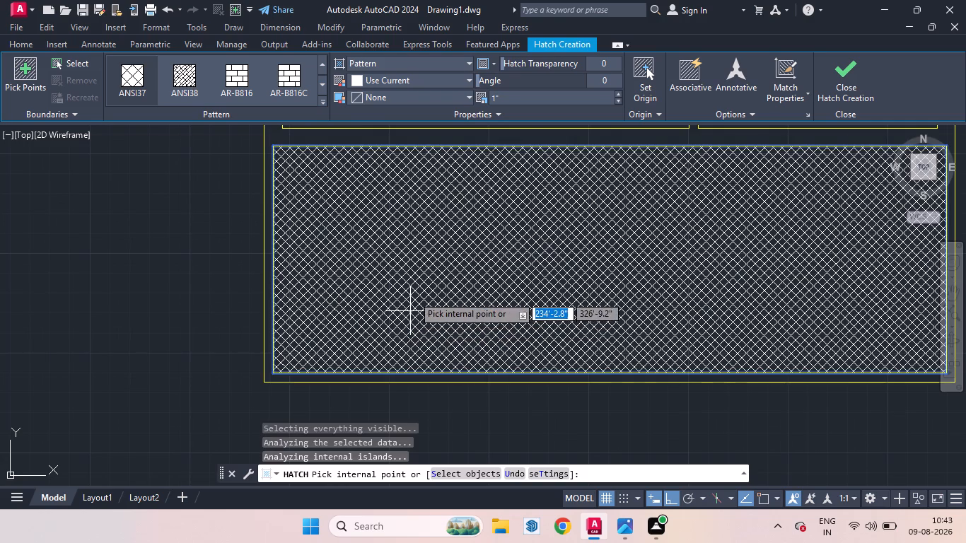
click(504, 95)
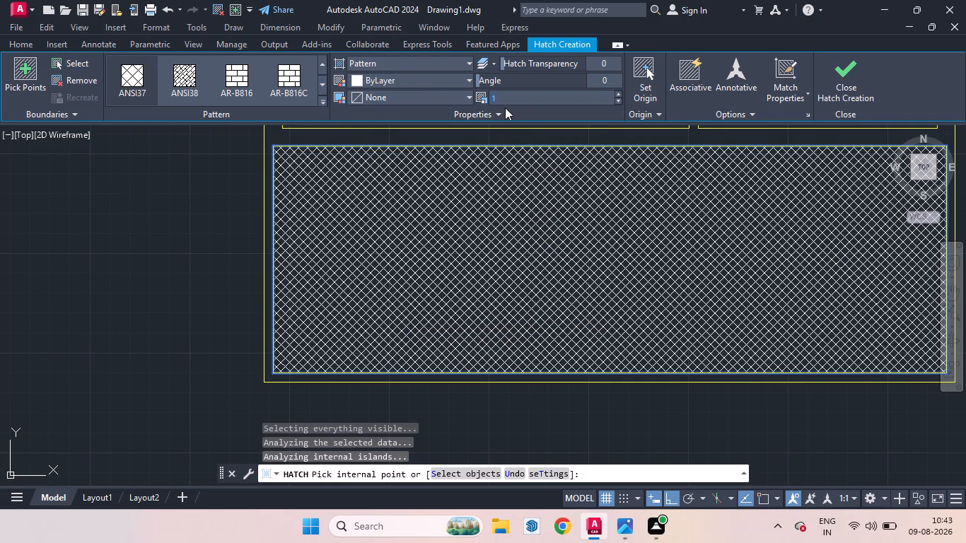
key(BackSpace)
key(5)
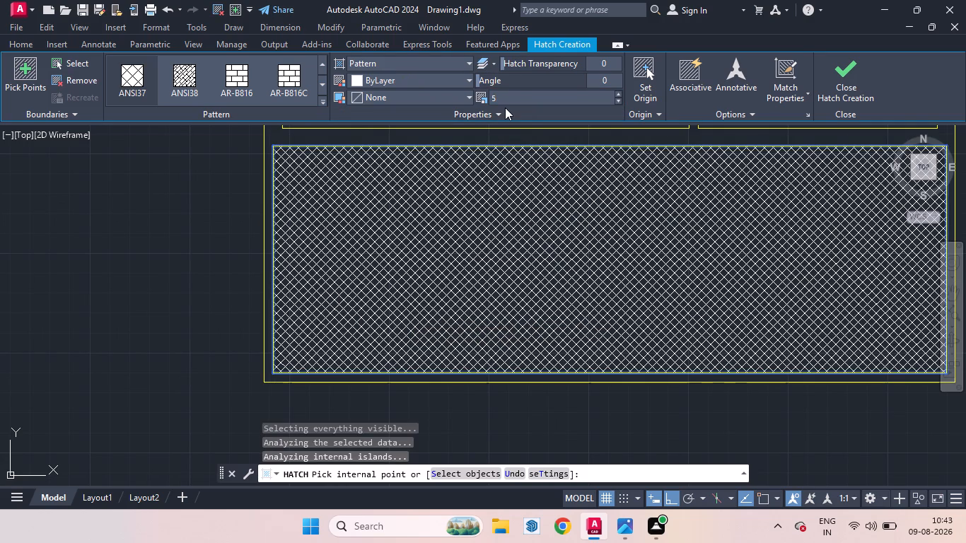
key(Return)
scroll(443, 257, down, 4)
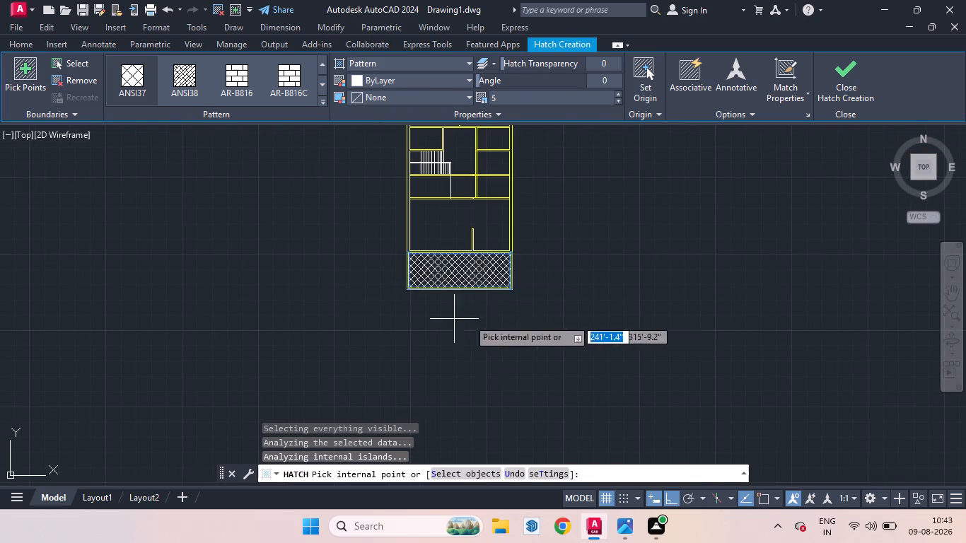
key(space)
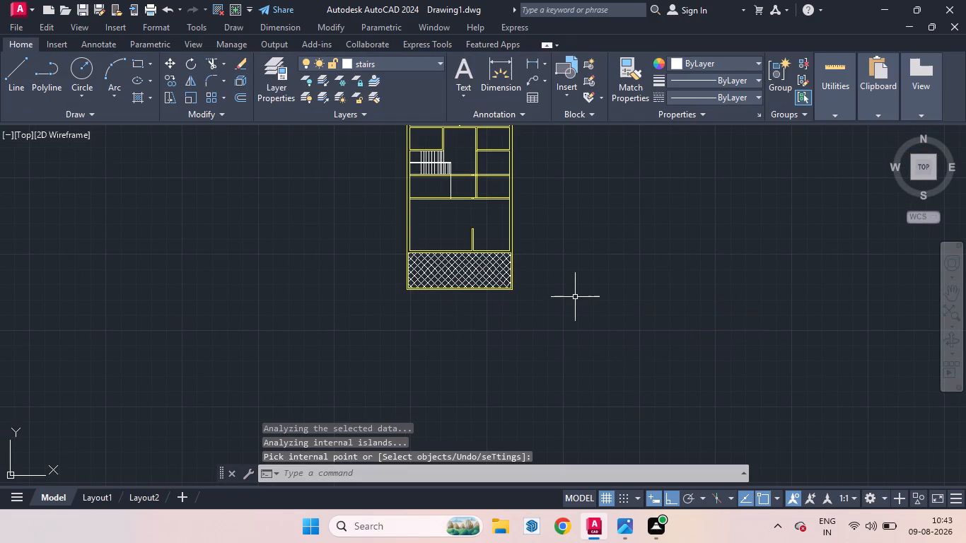
Compare the portico hatch density in the drawing with the portico/parking area in the reference image.
scroll(453, 310, up, 2)
scroll(453, 312, down, 3)
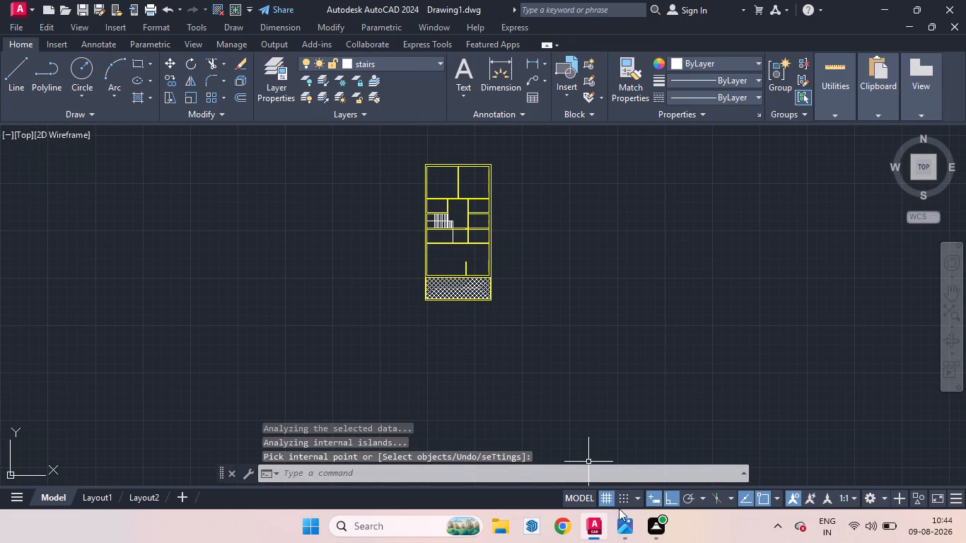
click(627, 479)
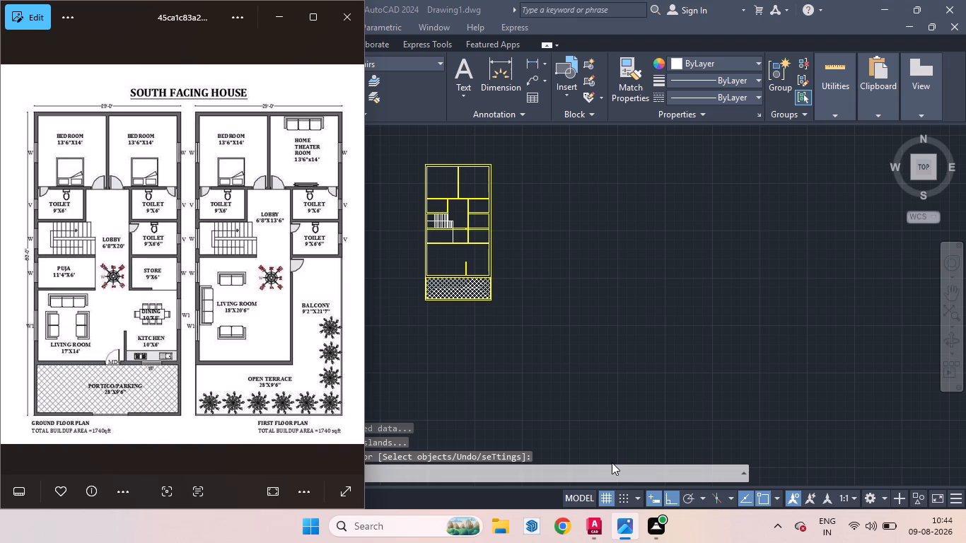
scroll(430, 279, up, 1)
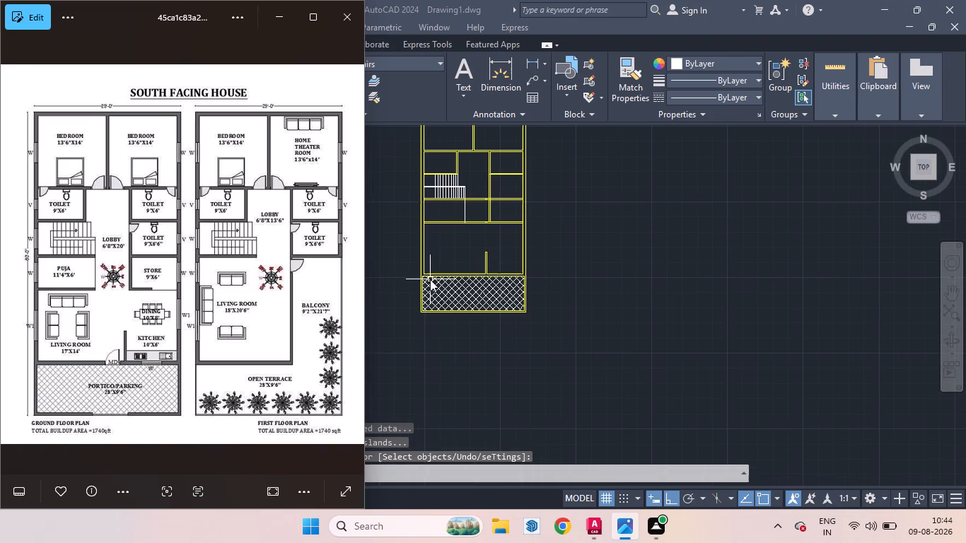
scroll(443, 322, down, 1)
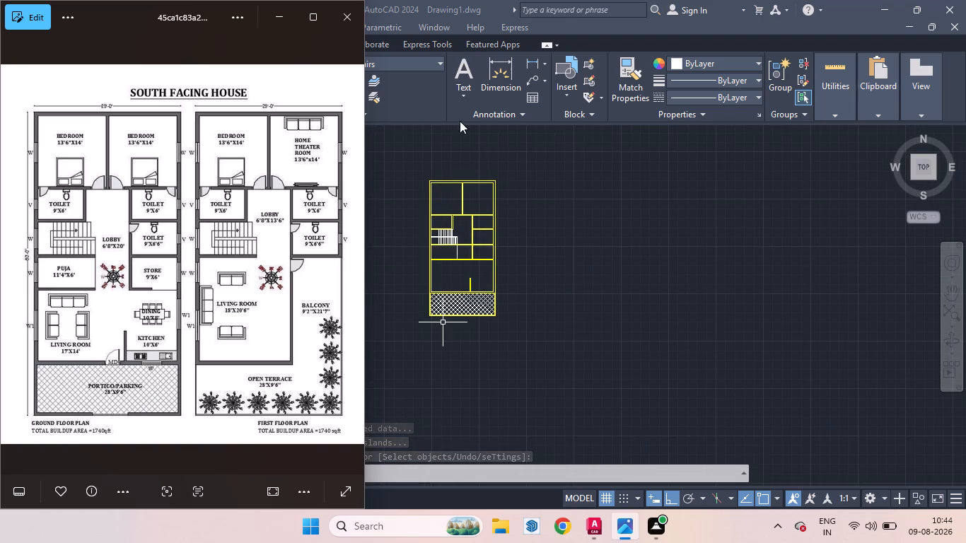
key(h)
key(Return)
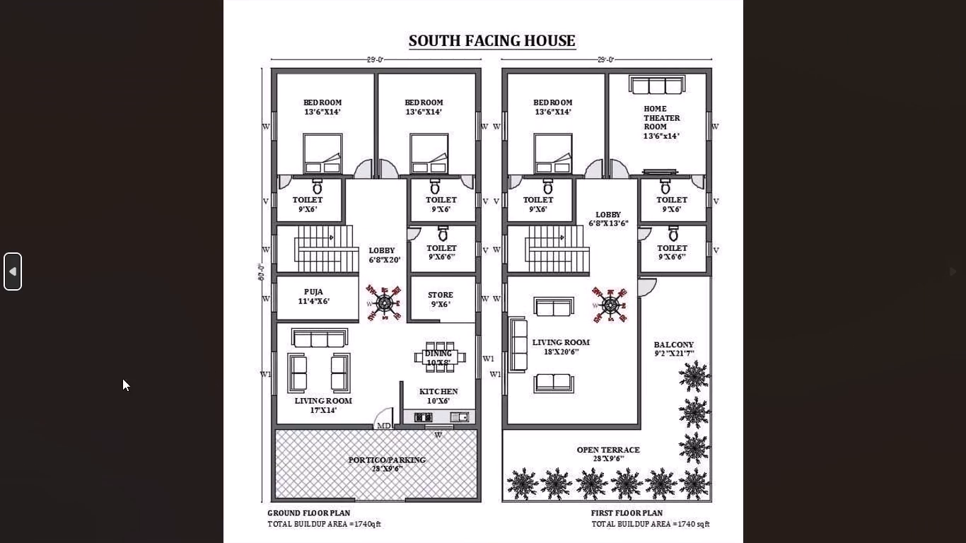
drag(866, 165, 812, 282)
key(ctrl+z)
scroll(772, 177, down, 4)
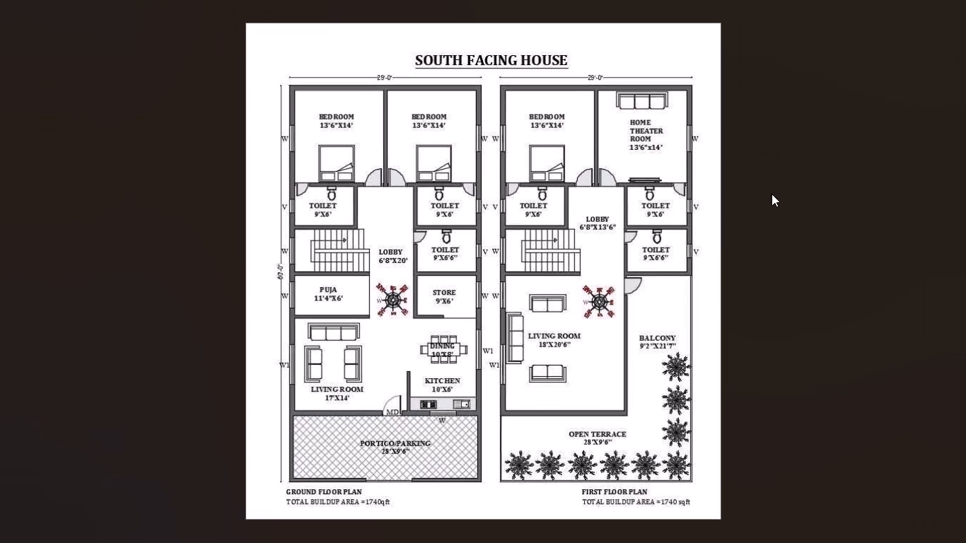
scroll(763, 202, down, 6)
scroll(738, 255, down, 4)
scroll(738, 255, up, 1)
scroll(738, 258, down, 1)
drag(722, 4, 720, 164)
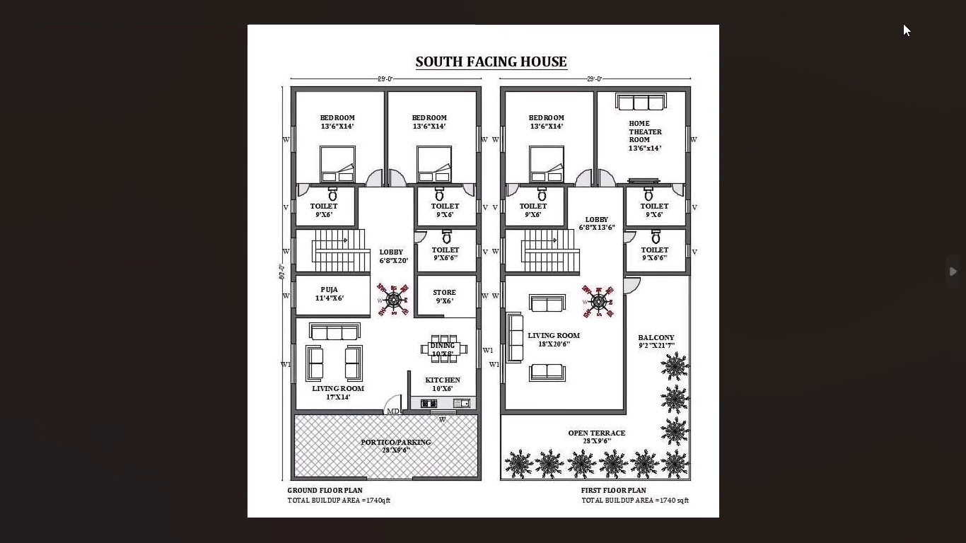
click(802, 134)
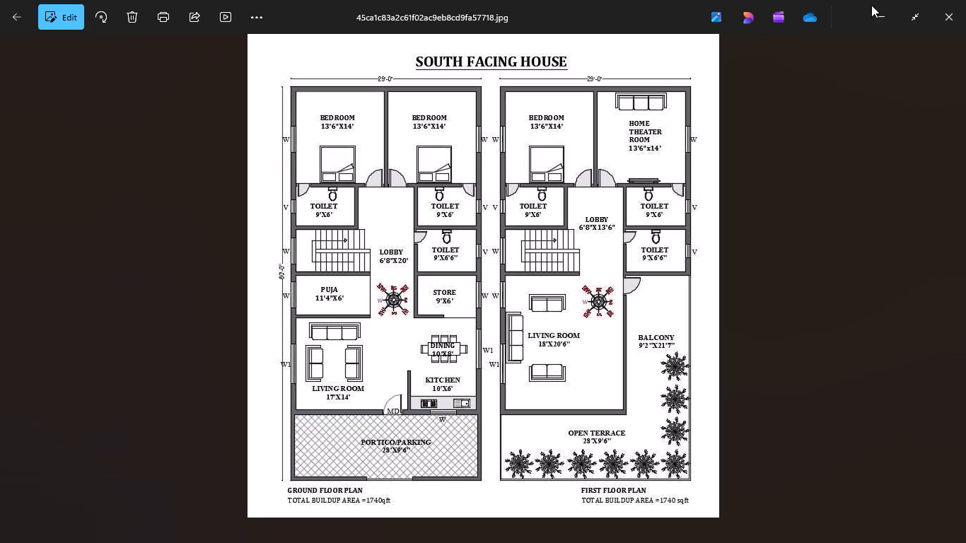
click(880, 13)
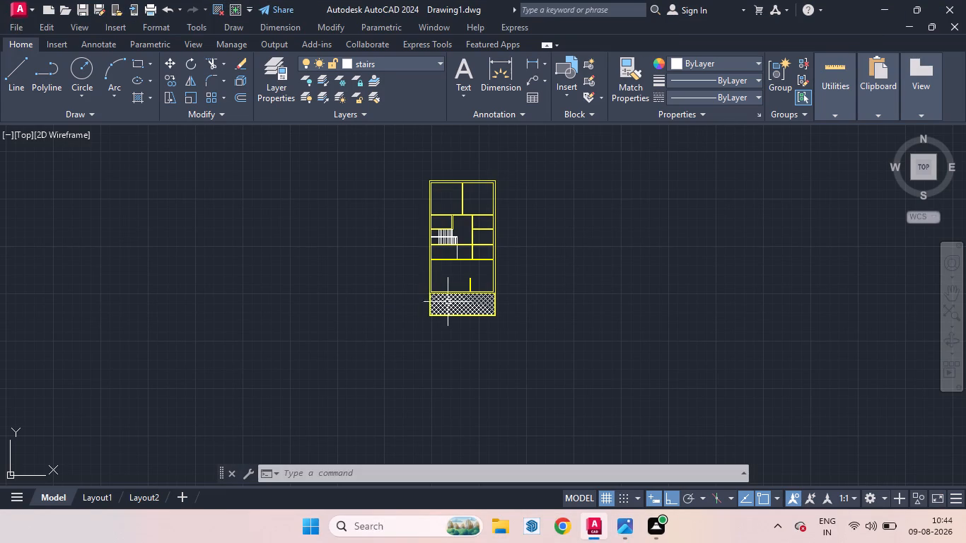
Set the portico hatch's pattern scale to 3.
click(449, 303)
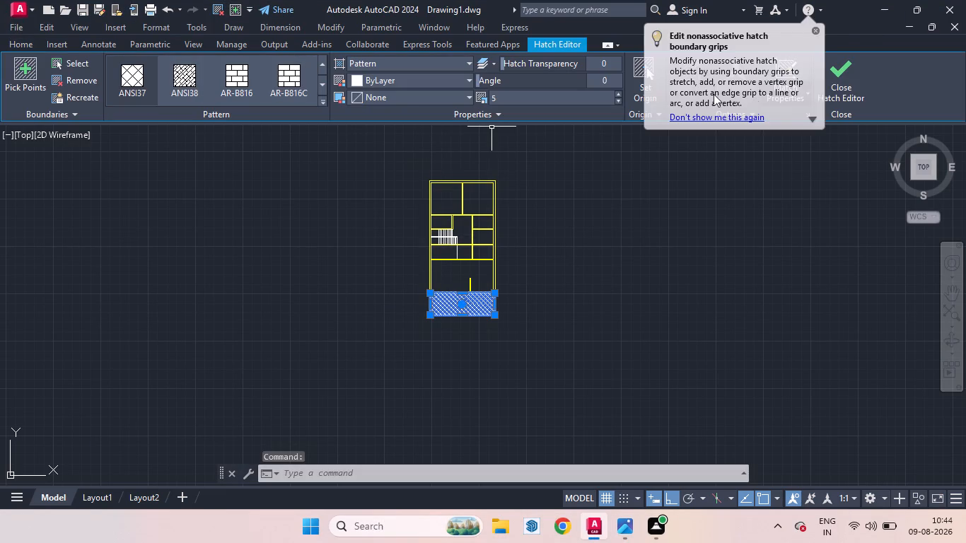
click(528, 96)
key(BackSpace)
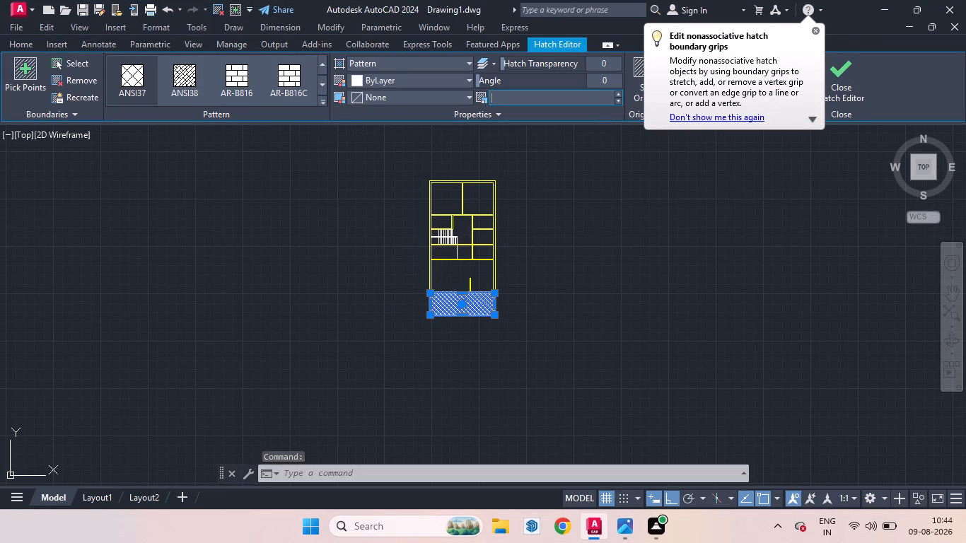
key(3)
key(Return)
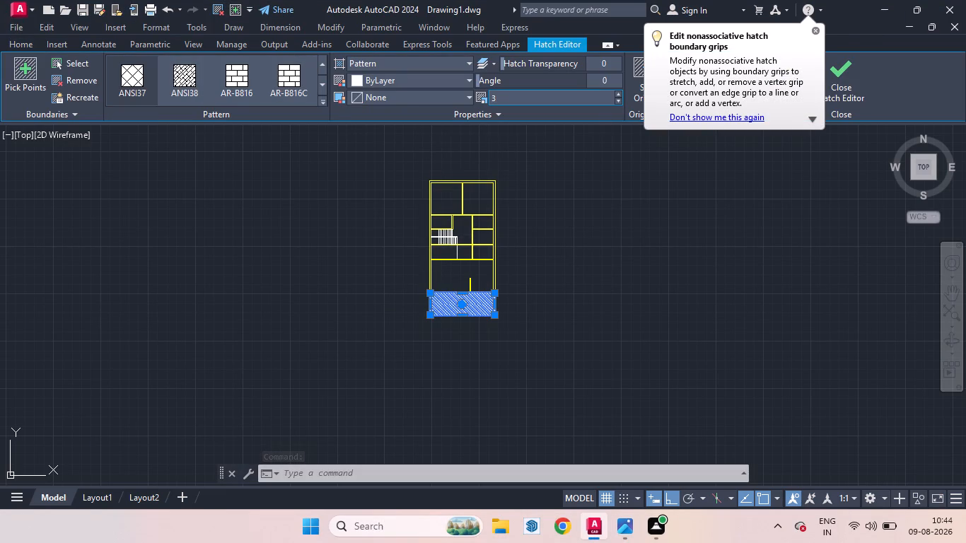
click(545, 241)
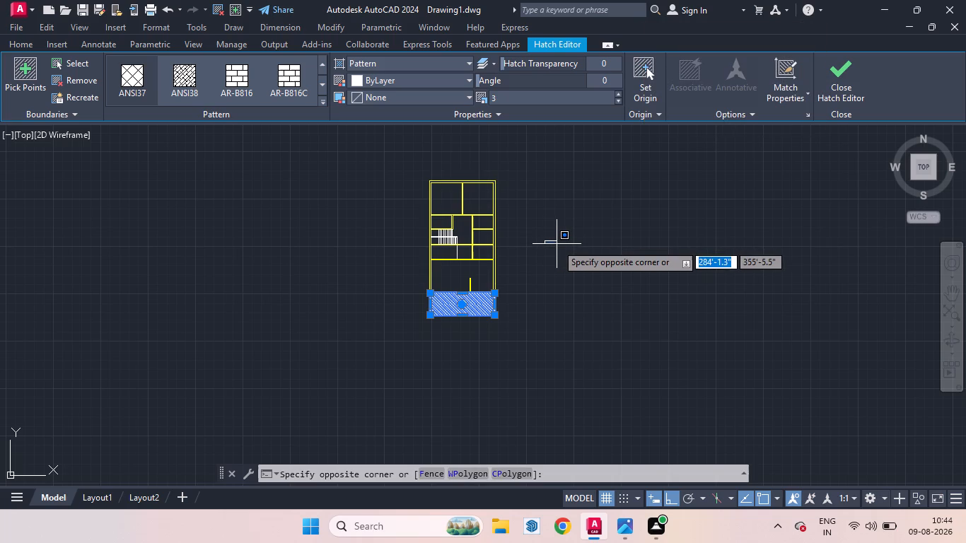
key(space)
key(space)
key(Escape)
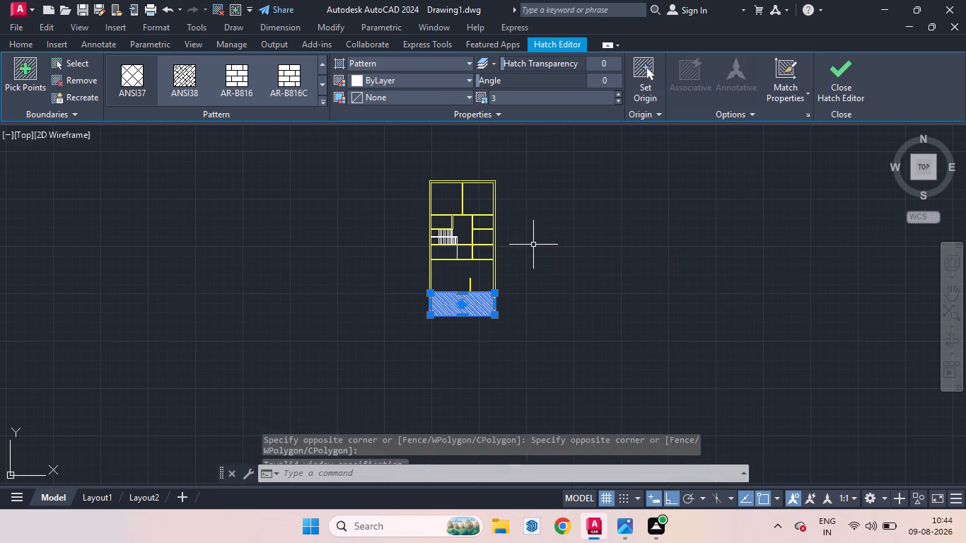
Finish the hatch edit and examine the portico hatch's density against the whole ground floor plan.
key(Escape)
scroll(429, 311, up, 2)
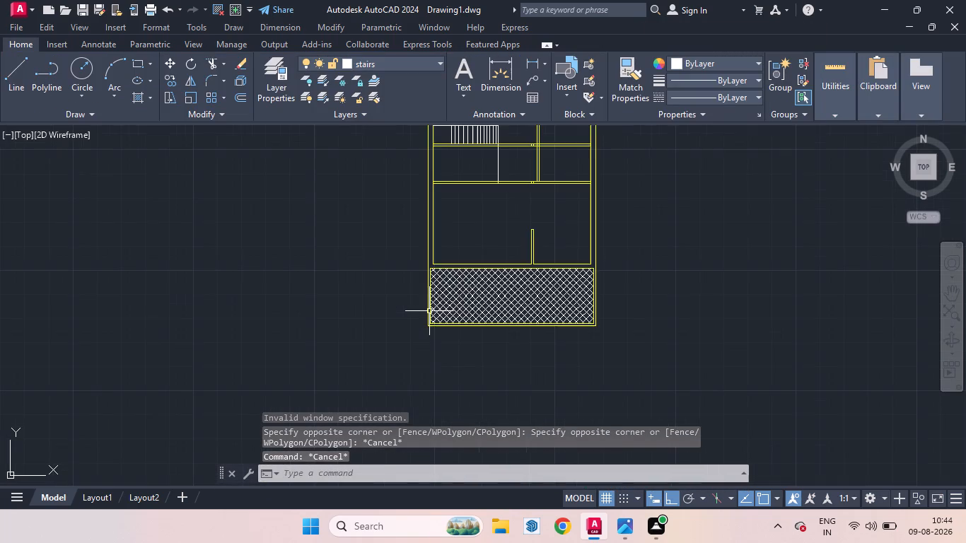
scroll(442, 320, down, 1)
scroll(513, 361, down, 2)
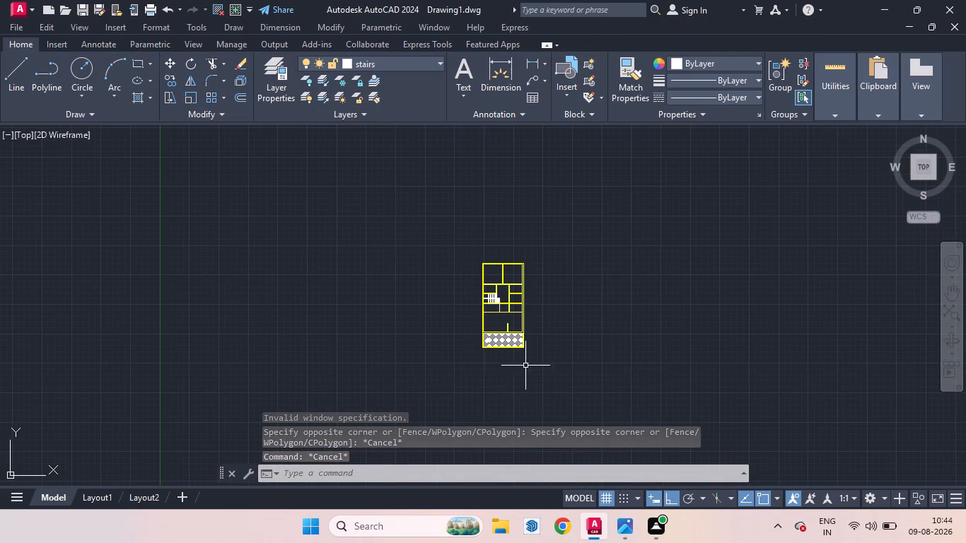
scroll(537, 365, up, 3)
scroll(538, 359, down, 2)
scroll(540, 344, up, 1)
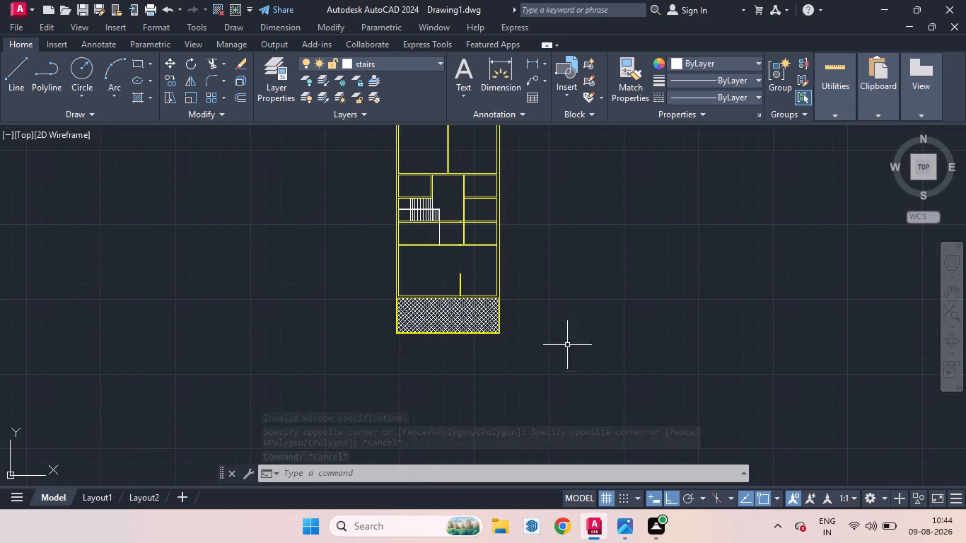
Switch to Photos, examine the floor plans in the South Facing House reference image, and close the image.
click(628, 528)
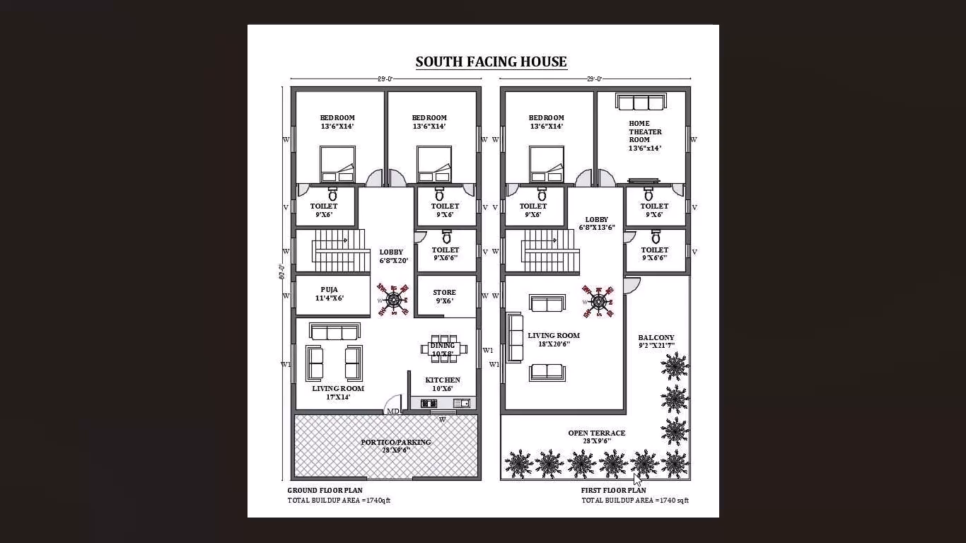
click(965, 542)
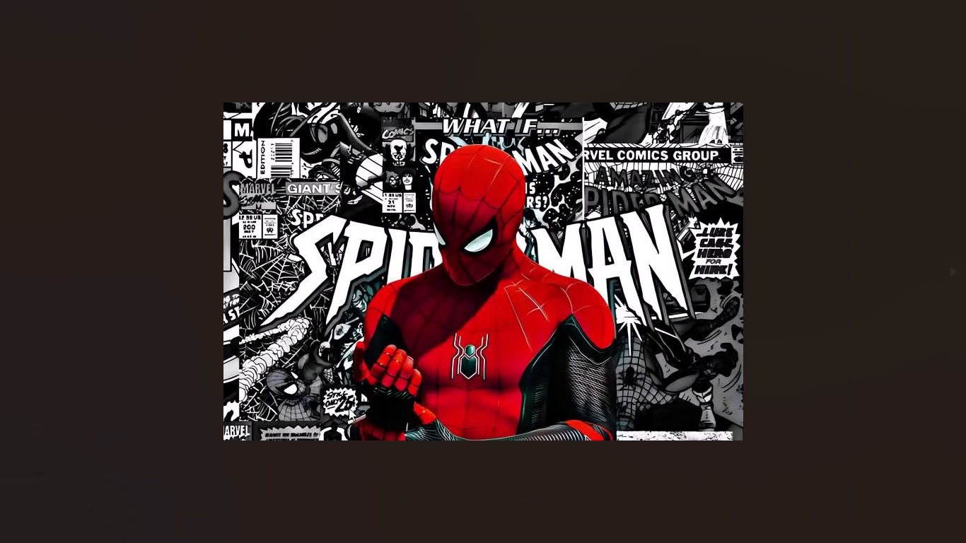
click(16, 269)
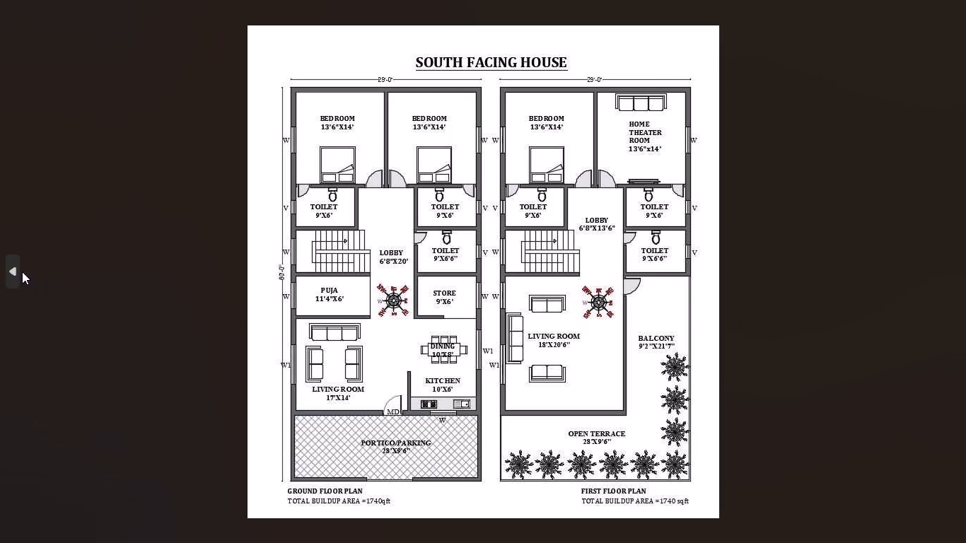
click(803, 130)
drag(772, 8, 782, 107)
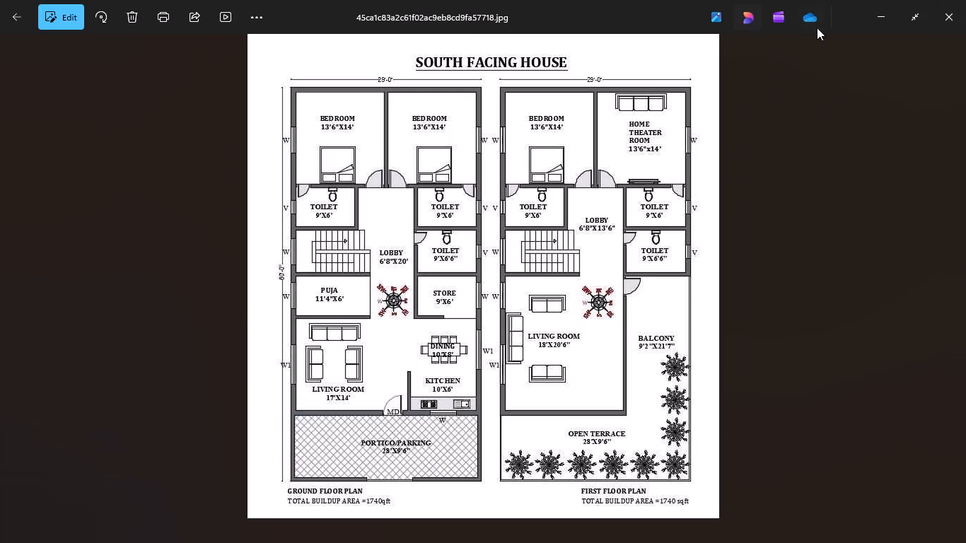
click(868, 14)
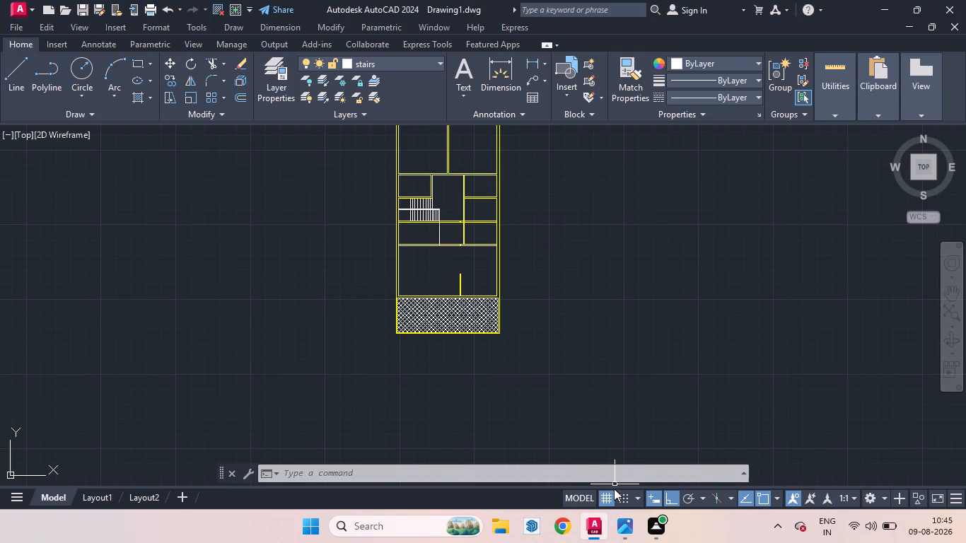
click(614, 466)
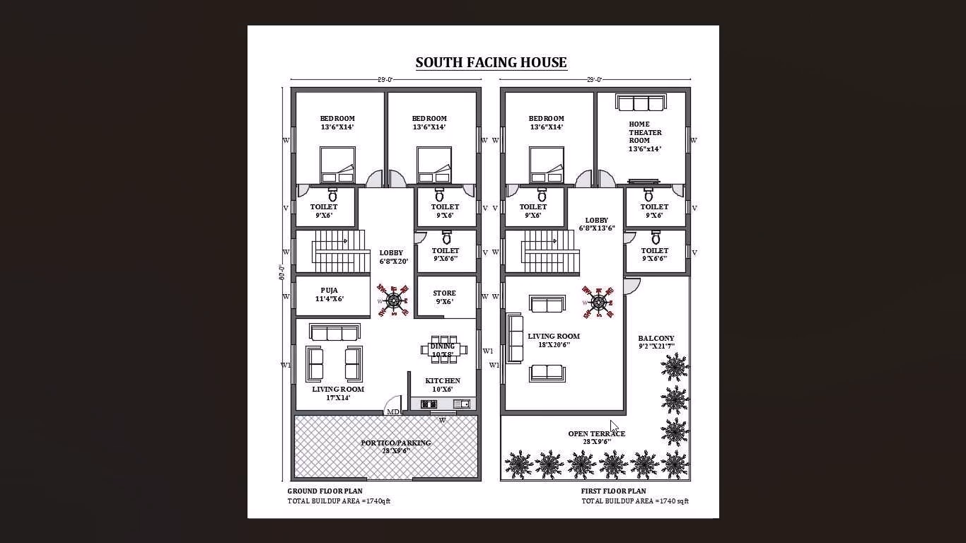
click(749, 346)
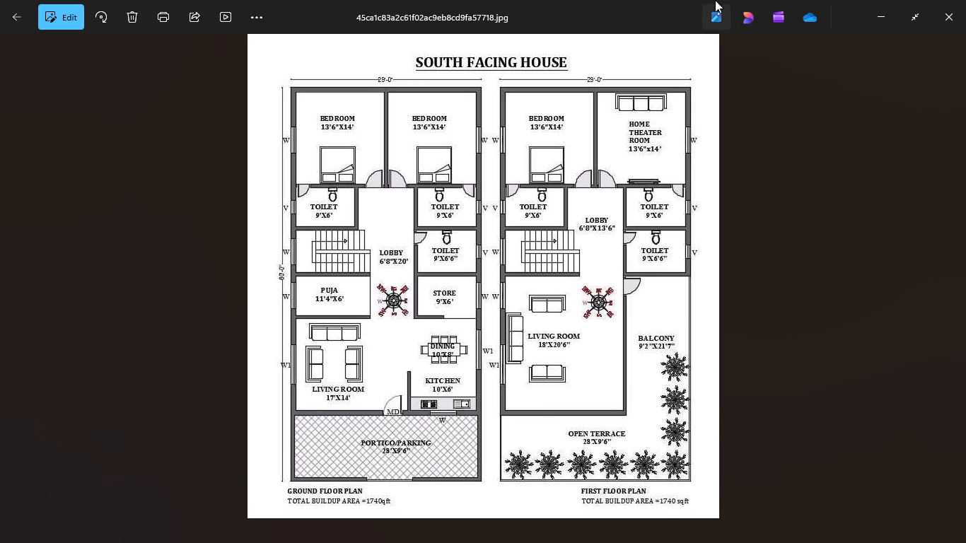
click(868, 12)
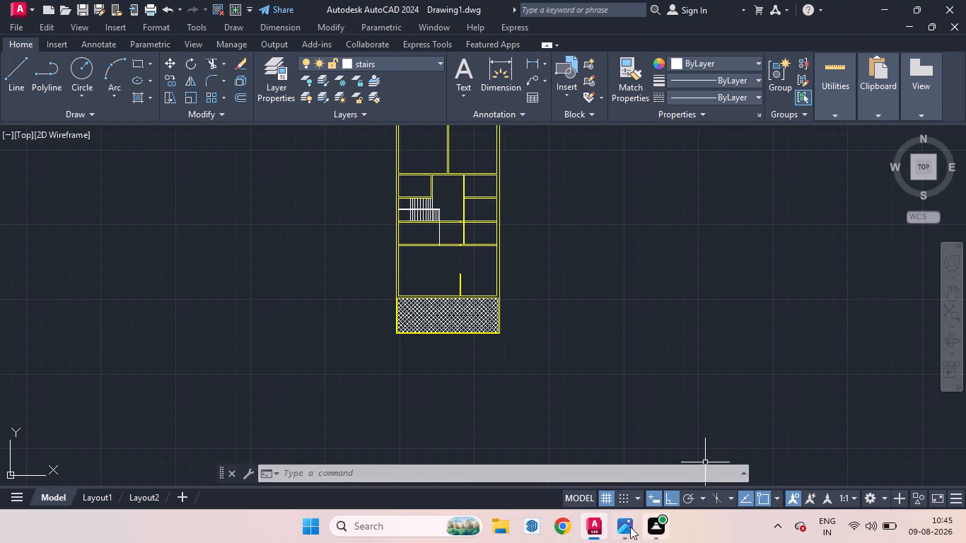
click(615, 470)
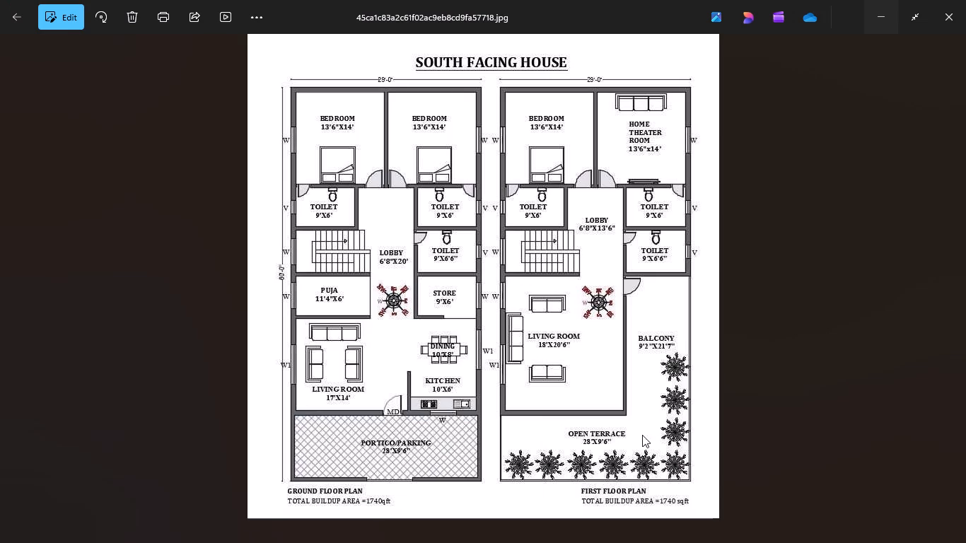
drag(772, 222, 580, 260)
drag(681, 6, 675, 21)
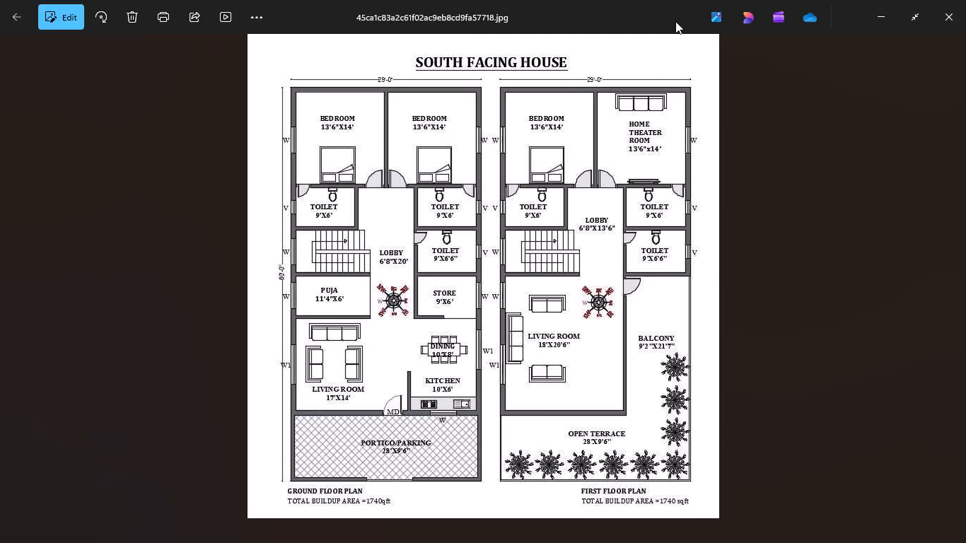
drag(675, 21, 560, 78)
drag(619, 9, 562, 90)
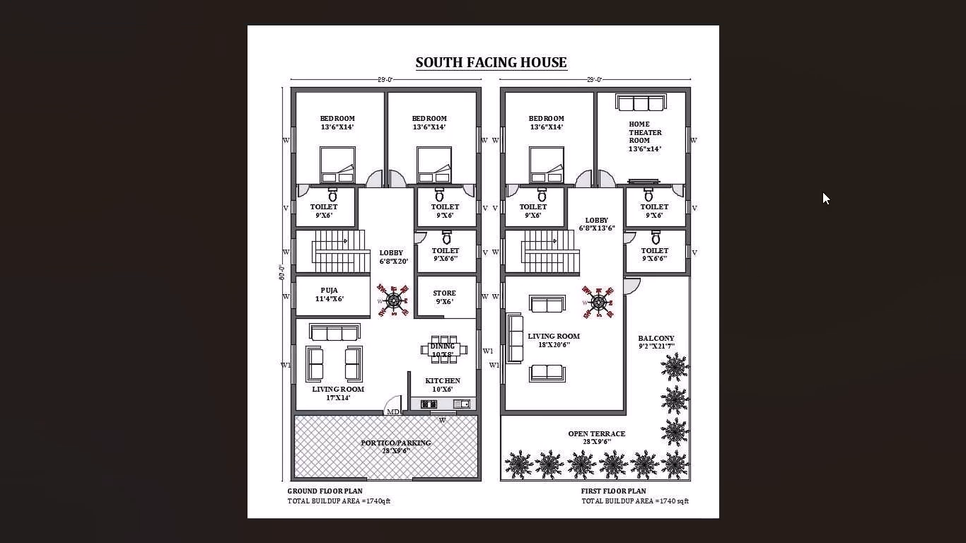
click(938, 317)
click(74, 296)
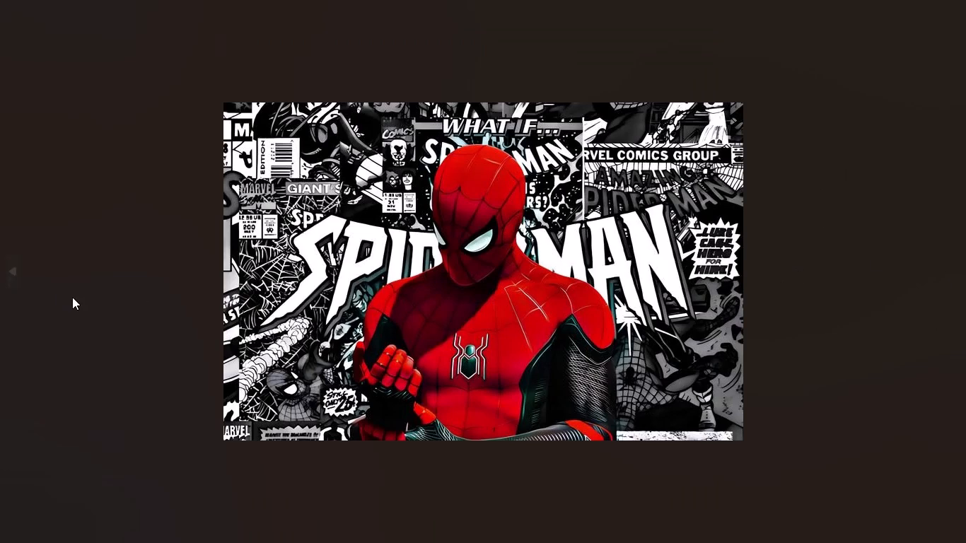
click(57, 293)
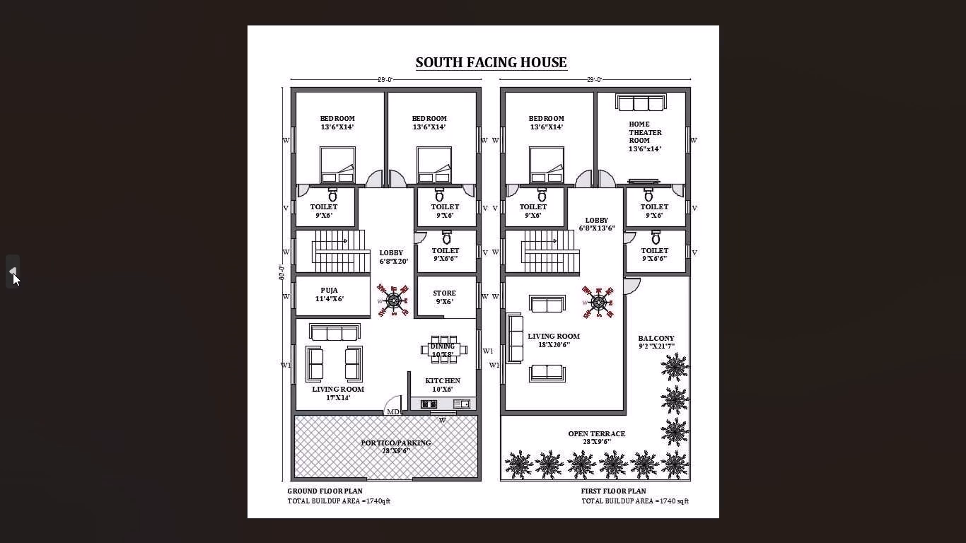
click(837, 71)
drag(815, 0, 817, 59)
click(935, 21)
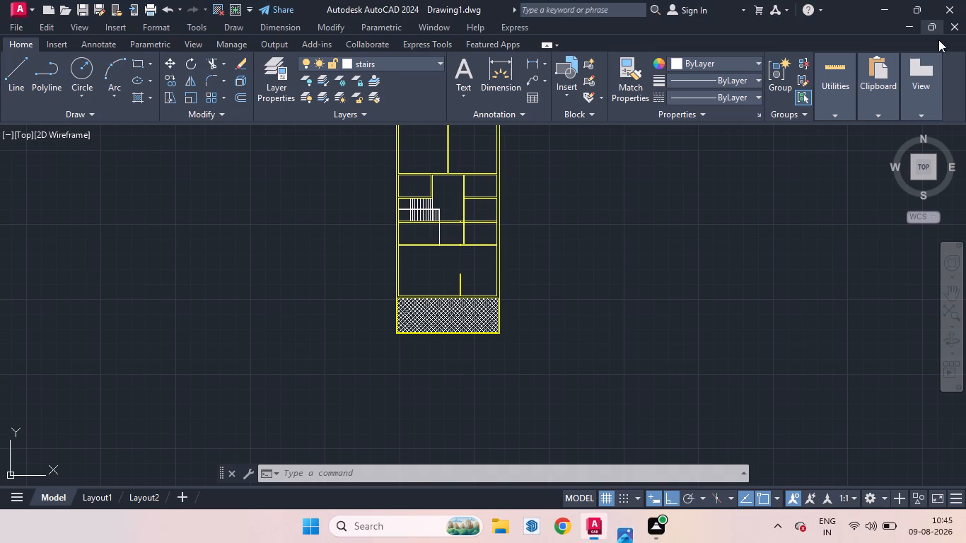
Open DesignCenter and browse the blocks of the Kitchens and House Designer sample drawings.
scroll(397, 292, down, 2)
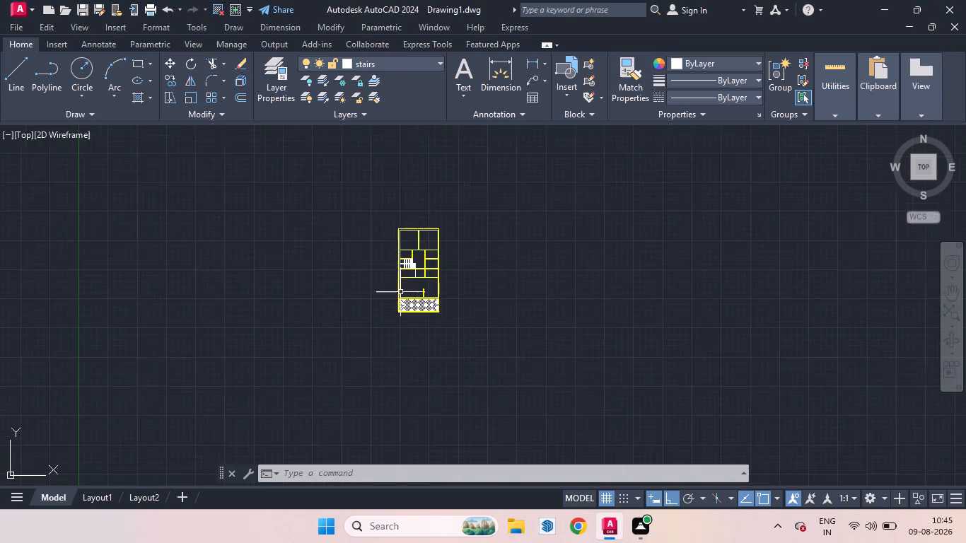
scroll(368, 214, up, 3)
scroll(436, 231, down, 2)
scroll(537, 318, up, 1)
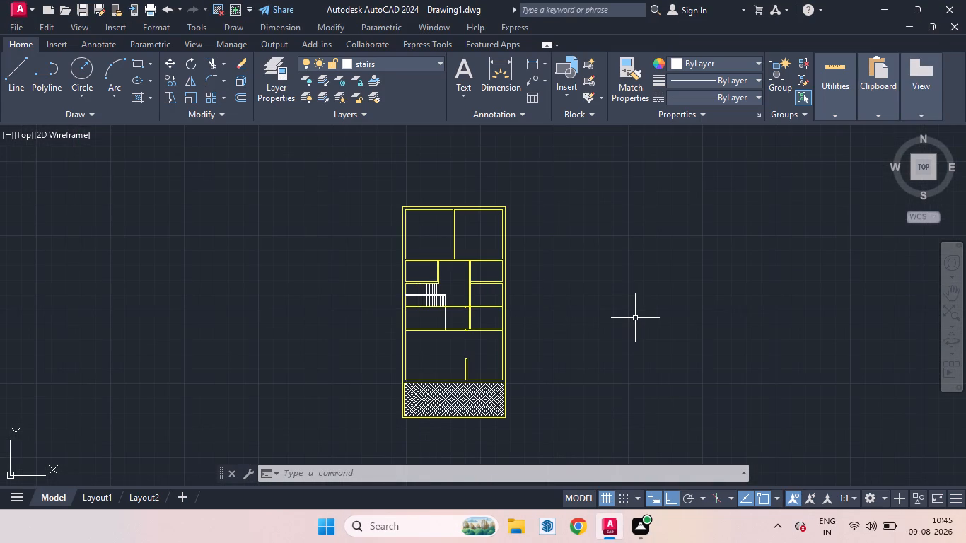
text(dc)
key(Return)
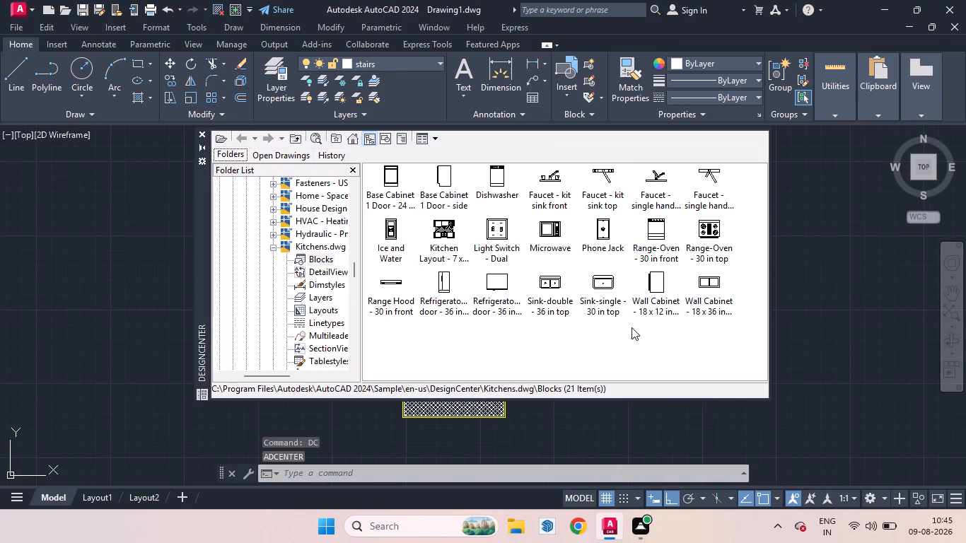
scroll(402, 216, up, 2)
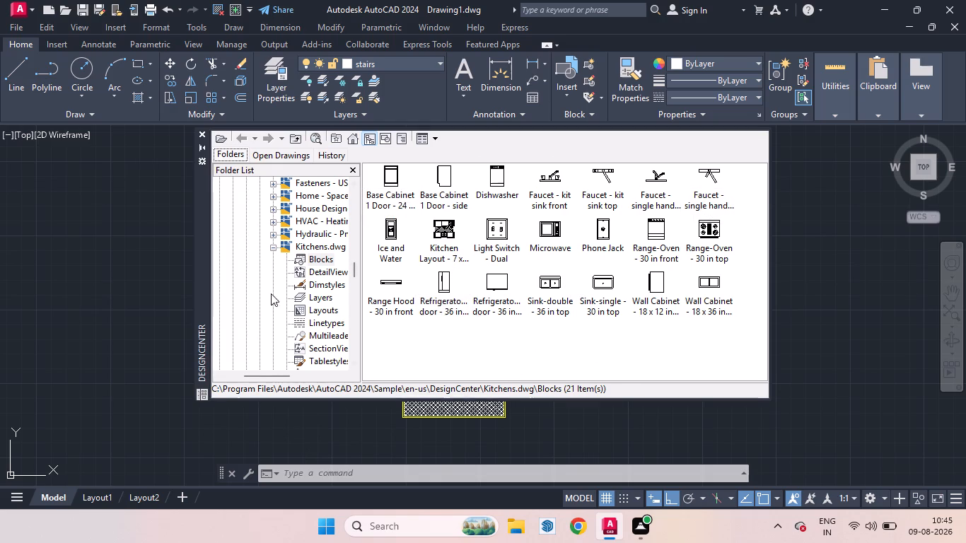
scroll(292, 281, down, 2)
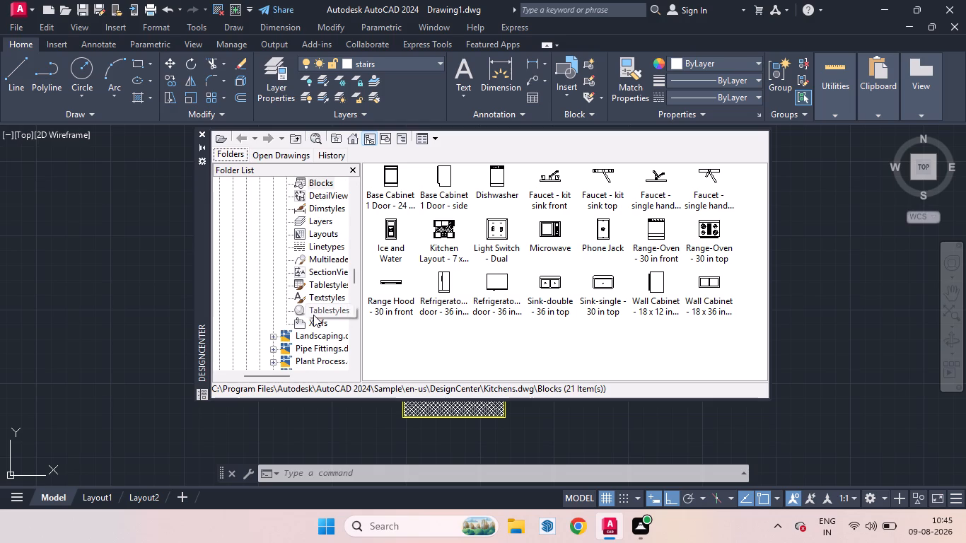
scroll(293, 230, up, 2)
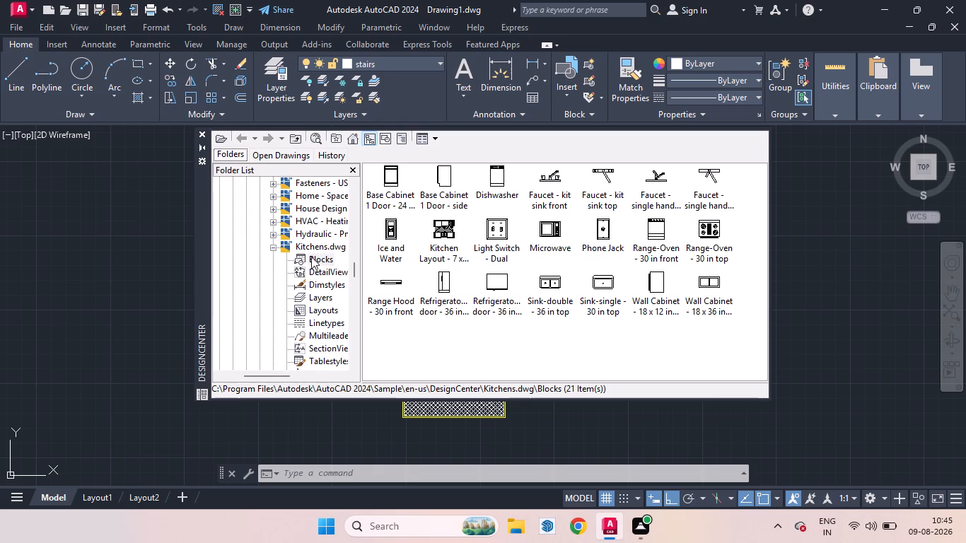
click(311, 257)
click(298, 256)
scroll(412, 272, up, 1)
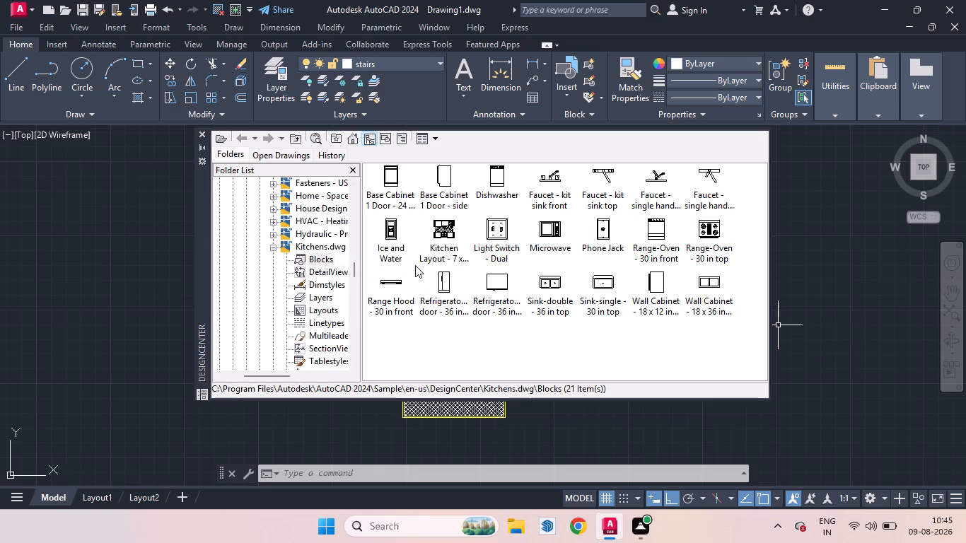
scroll(304, 246, up, 1)
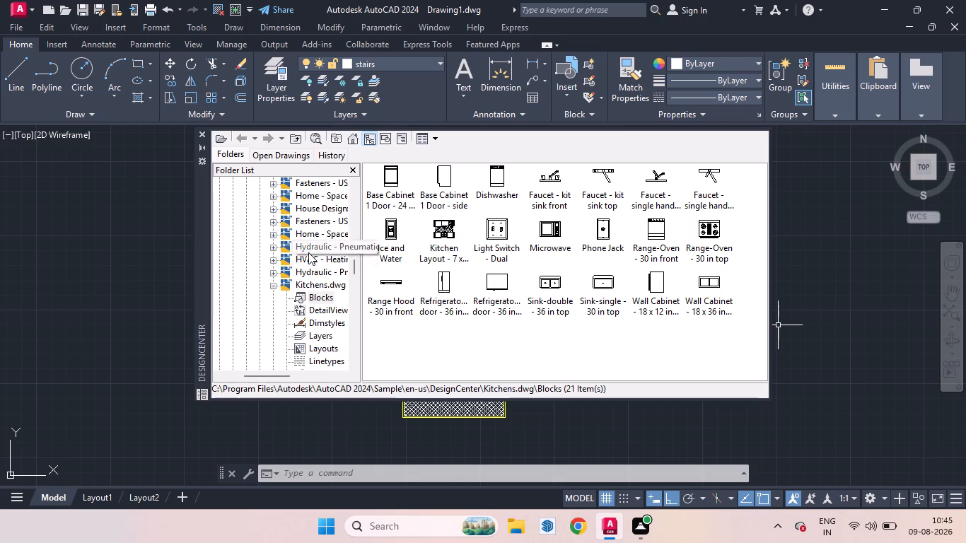
scroll(312, 267, up, 1)
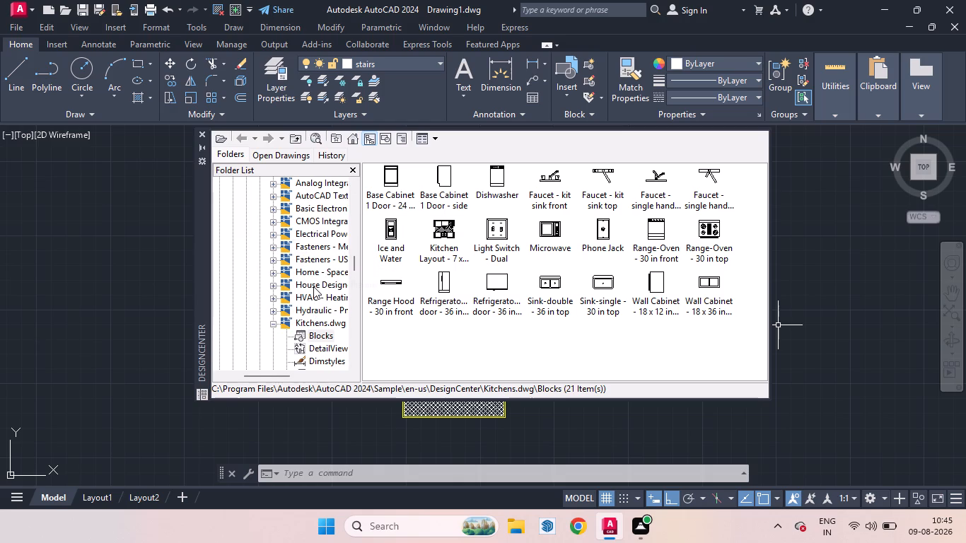
click(313, 286)
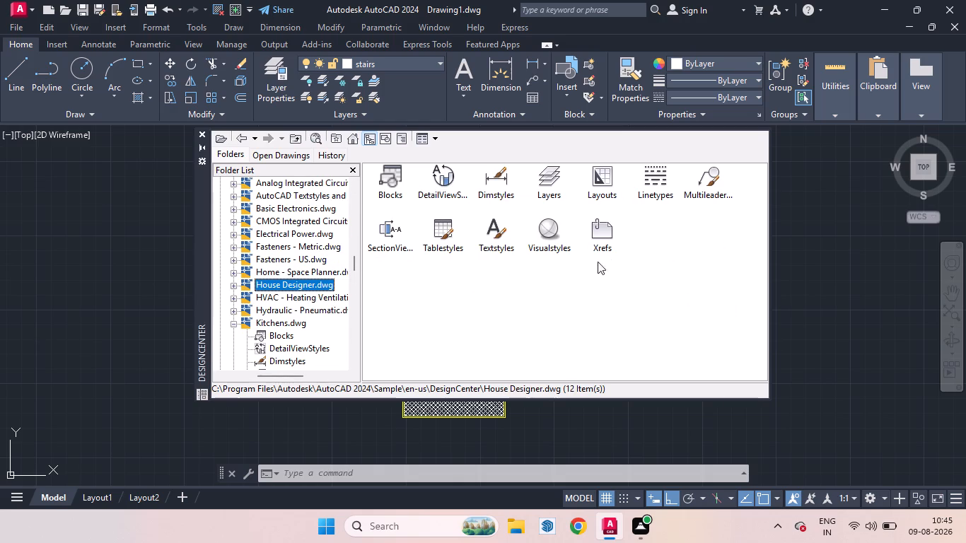
double_click(388, 180)
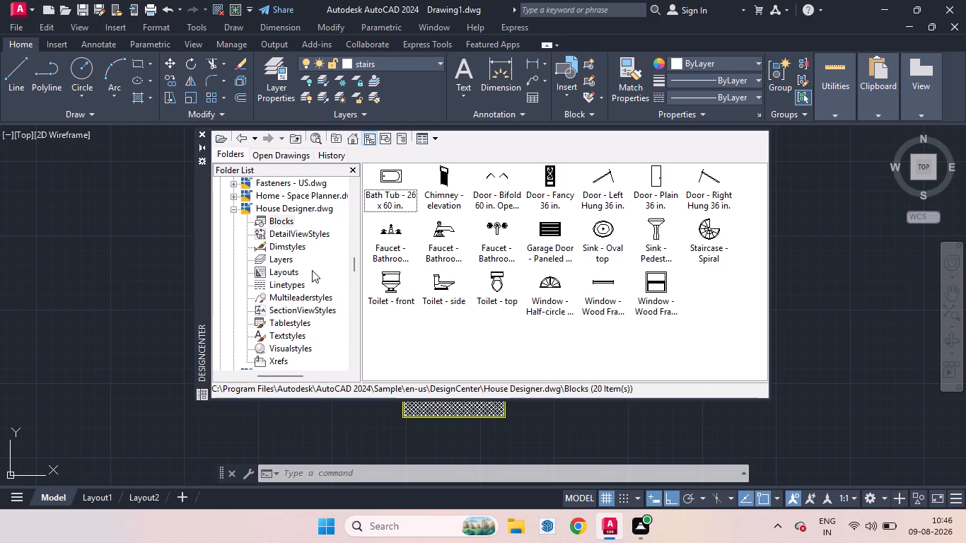
Insert the Sofa - Roundback 7 ft. block from the Home - Space Planner sample drawing into the empty space east of the plan.
scroll(291, 250, up, 1)
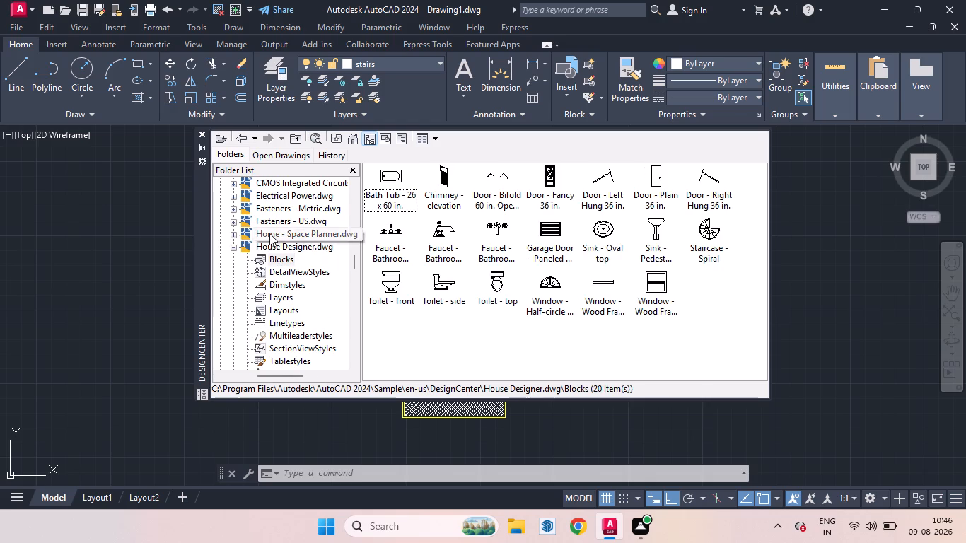
click(268, 232)
double_click(381, 182)
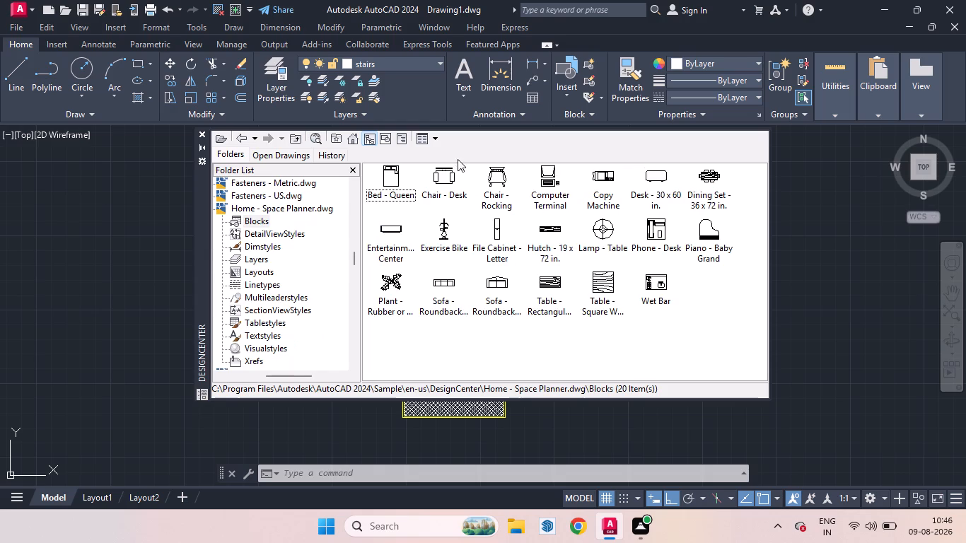
click(437, 289)
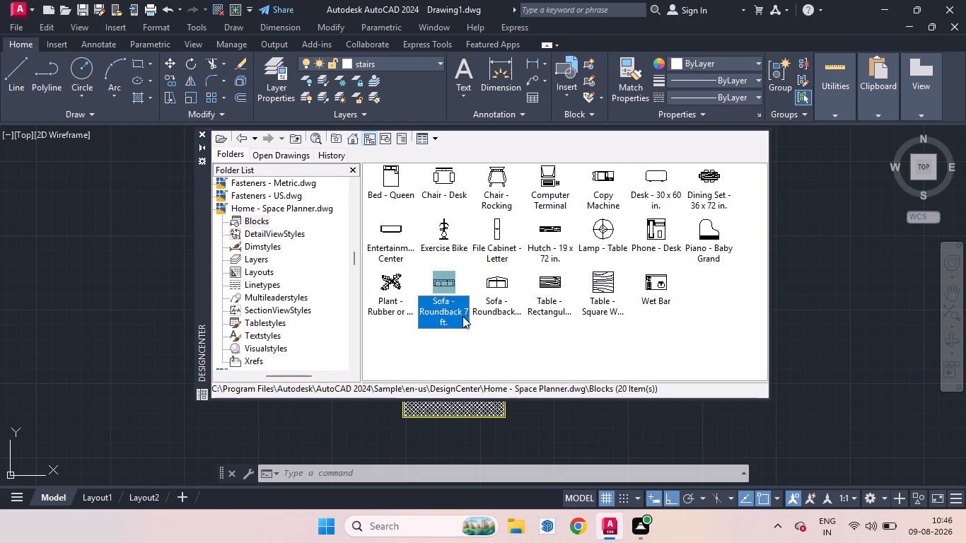
drag(443, 281, 883, 346)
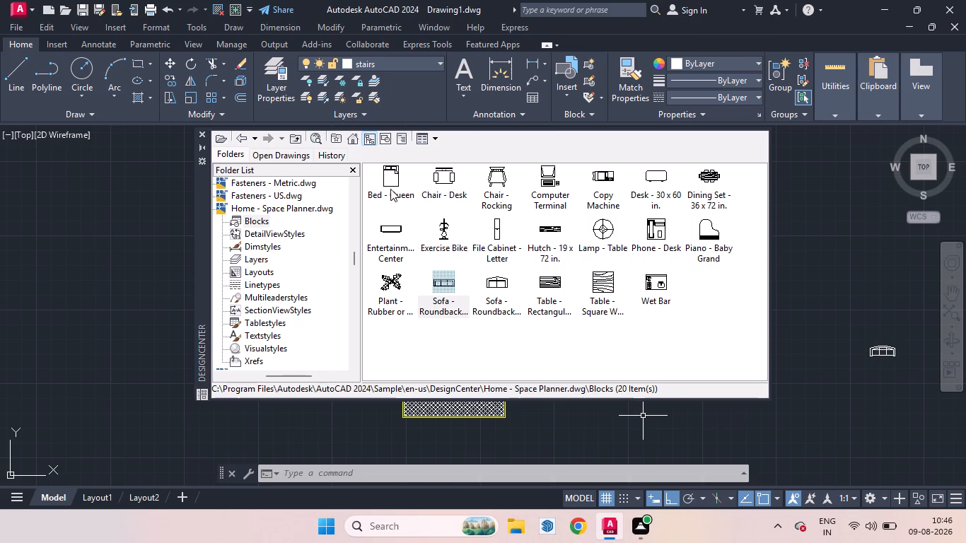
Insert the Bed - Queen block from the Home - Space Planner drawing into the empty space east of the plan, north of the sofa.
drag(386, 174, 831, 272)
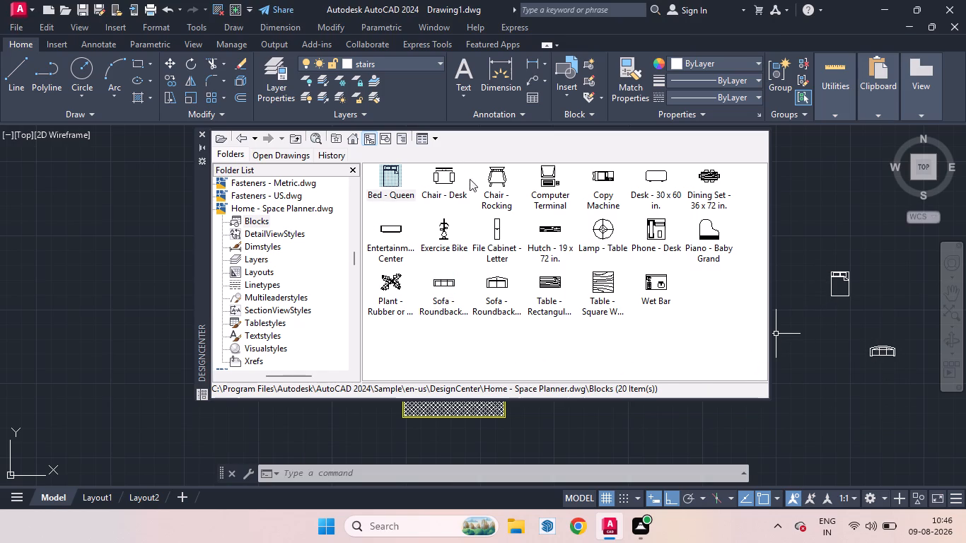
Open the South Facing House reference image from the recent files and place its window beside the AutoCAD drawing, closing File Explorer.
click(517, 526)
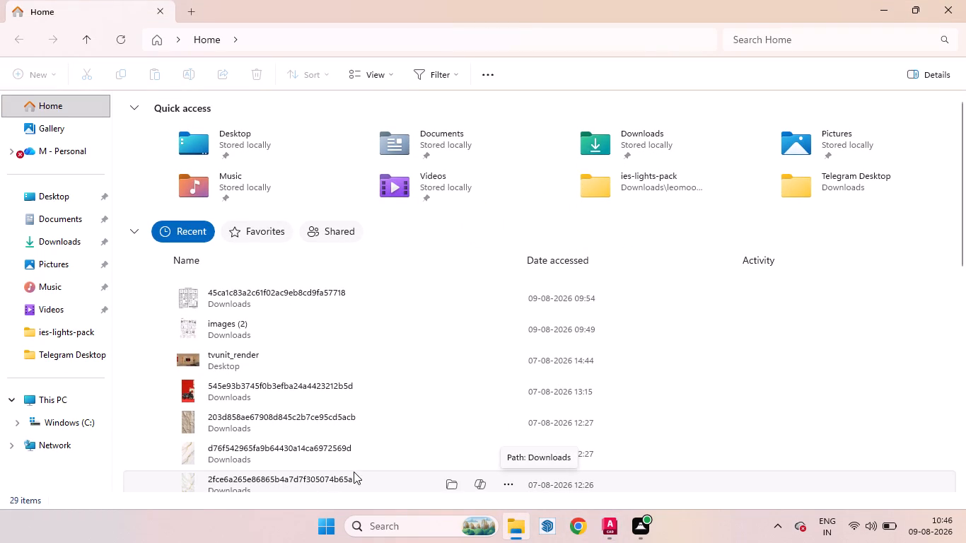
double_click(258, 294)
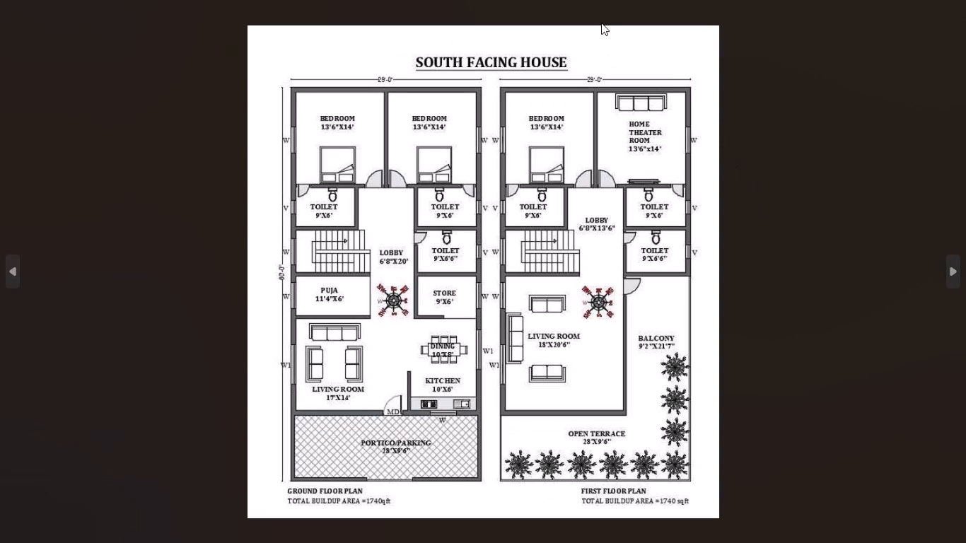
drag(598, 16, 542, 203)
drag(748, 0, 716, 93)
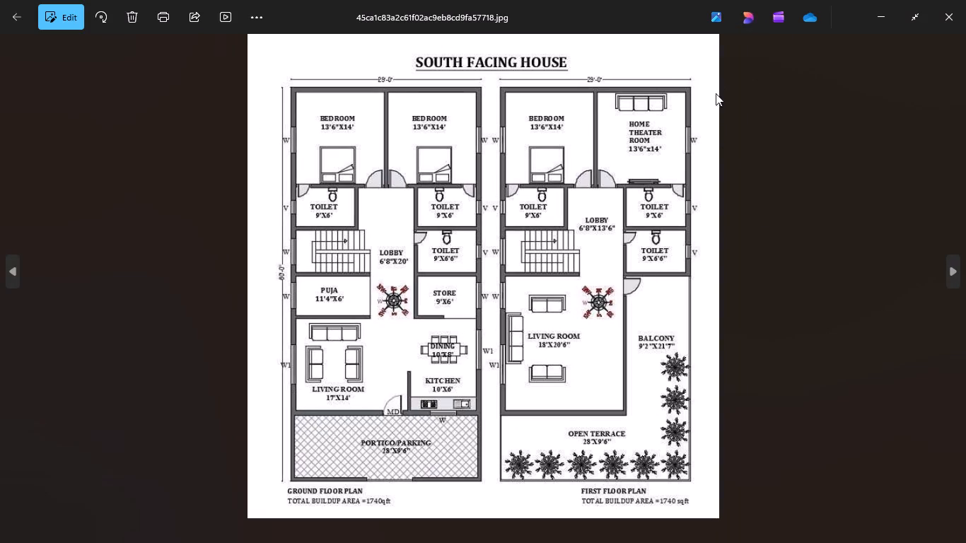
drag(716, 93, 732, 84)
click(796, 126)
drag(711, 1, 711, 6)
drag(711, 6, 708, 54)
click(910, 14)
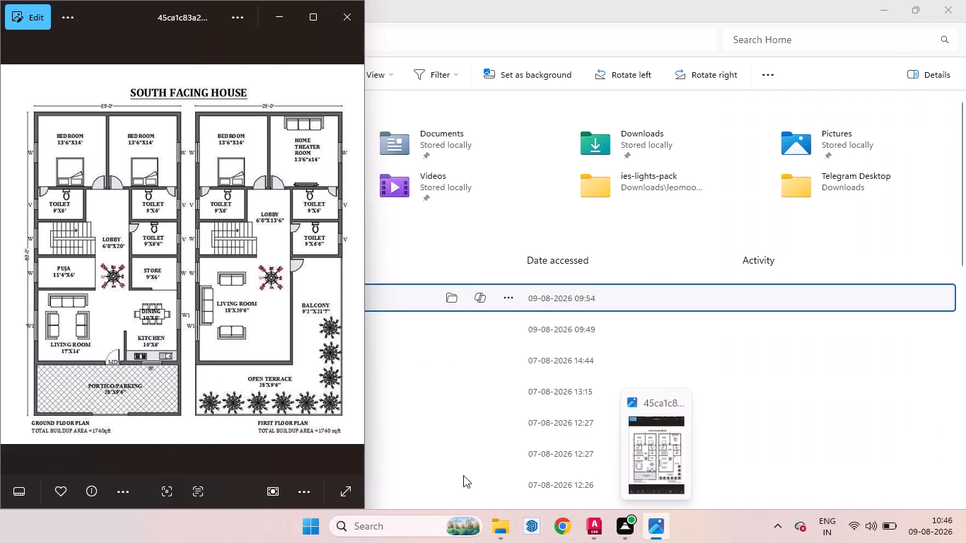
click(962, 7)
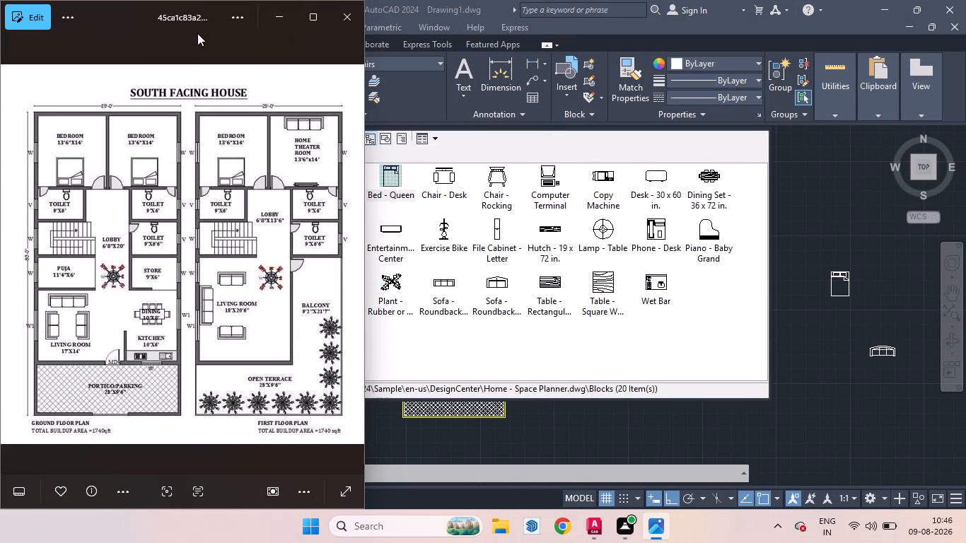
drag(126, 19, 0, 106)
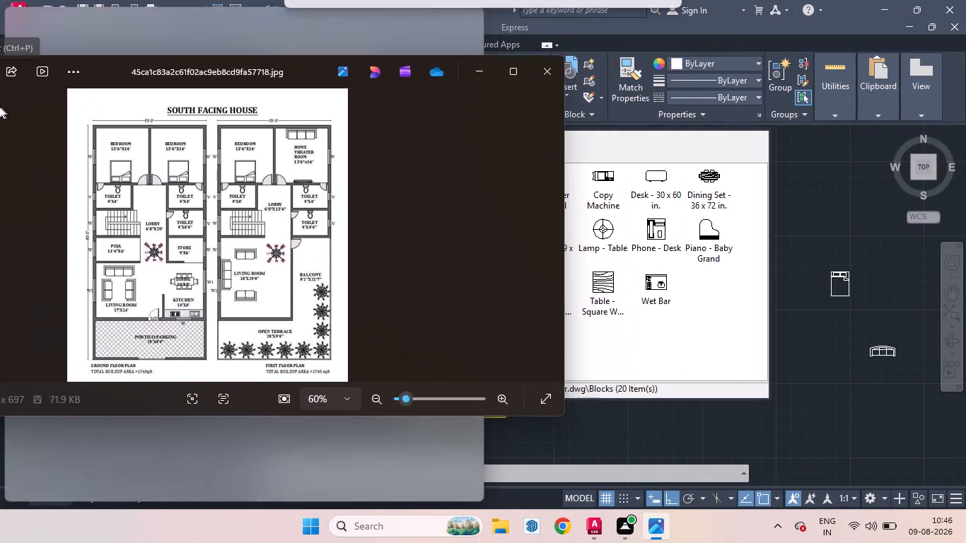
drag(0, 106, 0, 99)
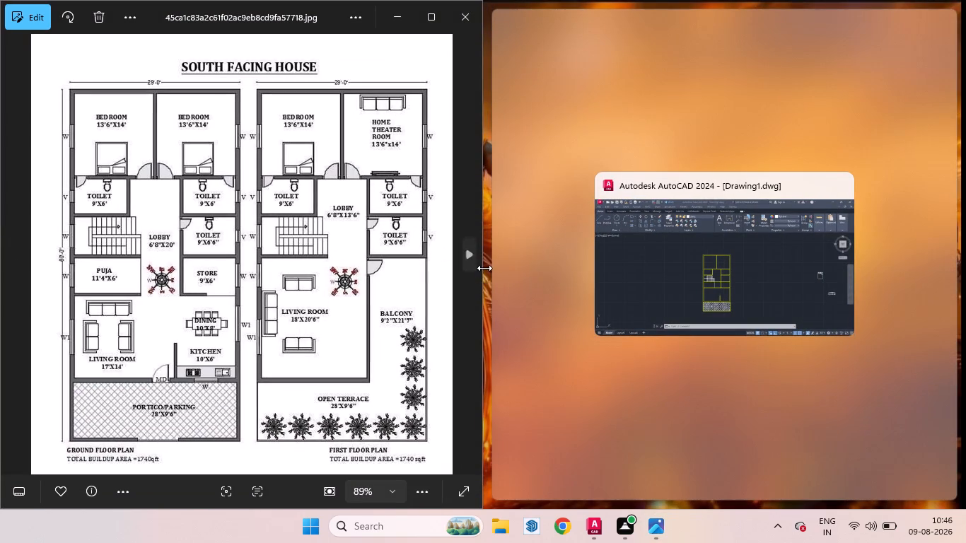
drag(483, 281, 275, 290)
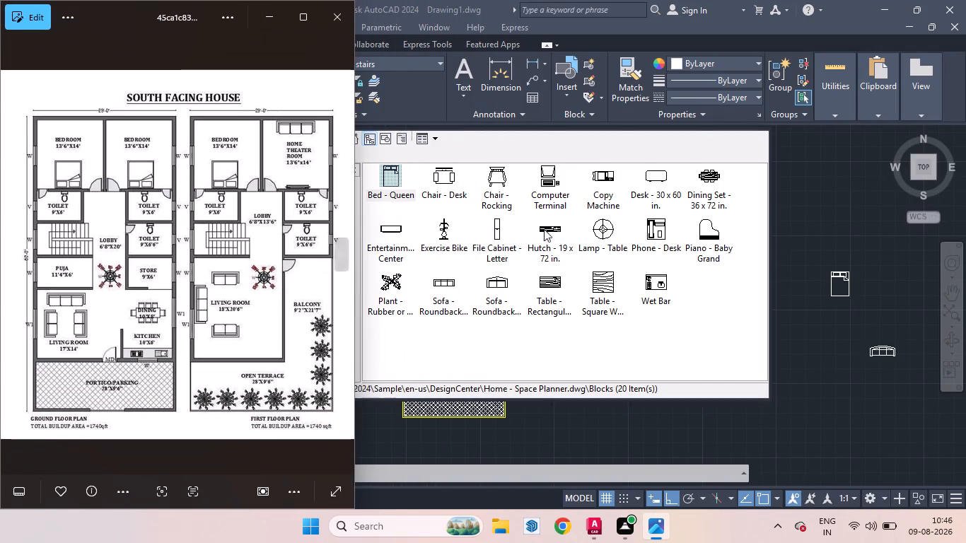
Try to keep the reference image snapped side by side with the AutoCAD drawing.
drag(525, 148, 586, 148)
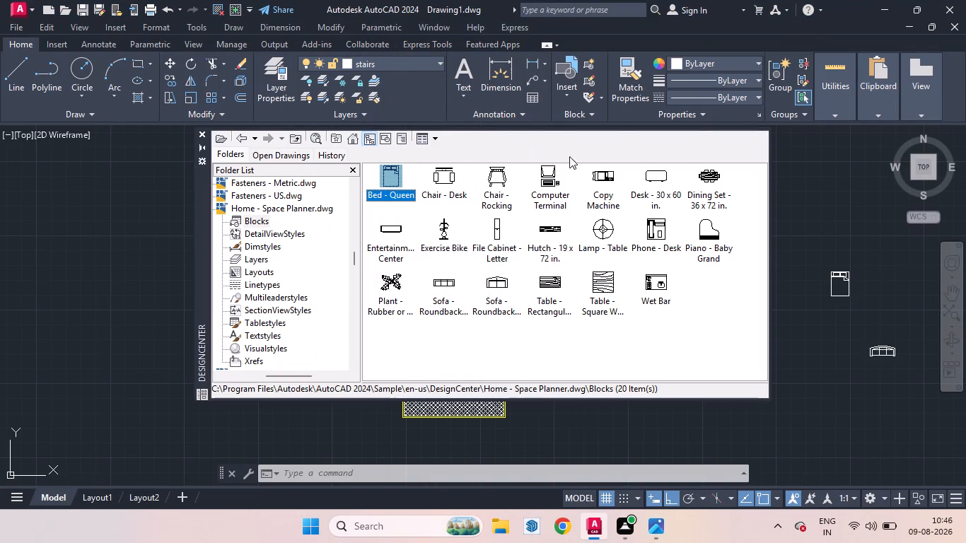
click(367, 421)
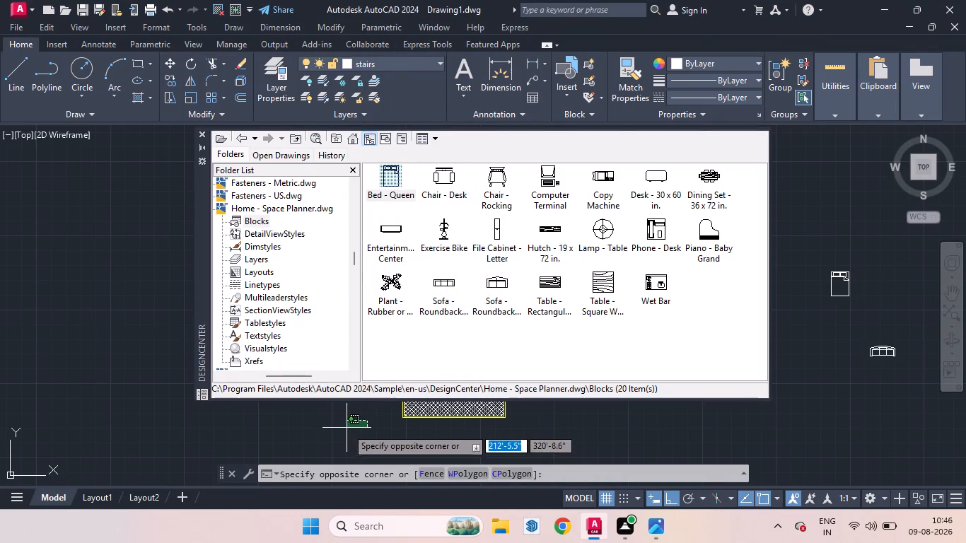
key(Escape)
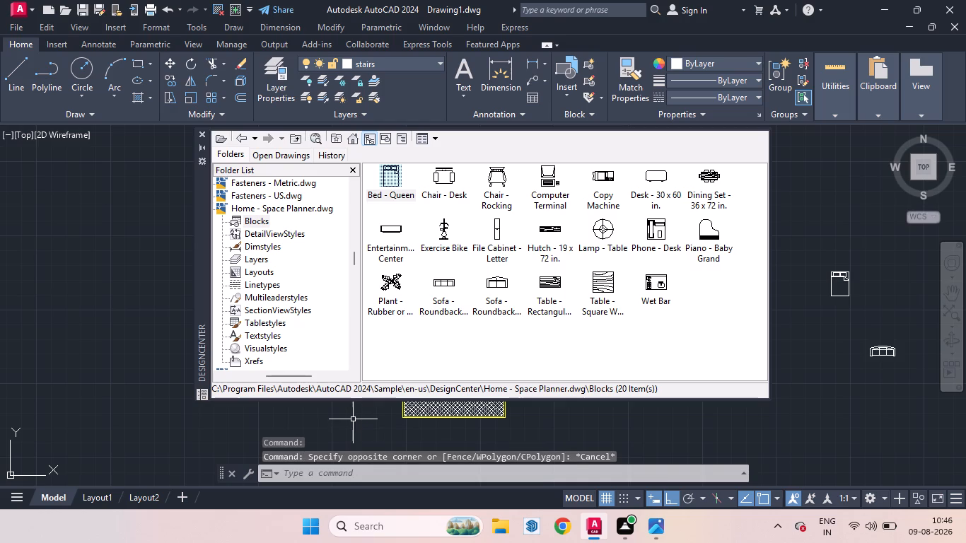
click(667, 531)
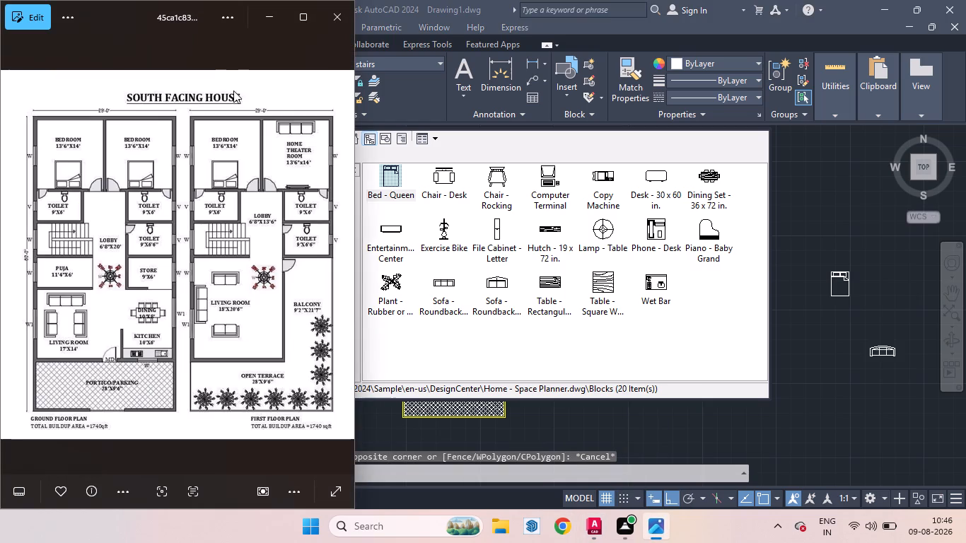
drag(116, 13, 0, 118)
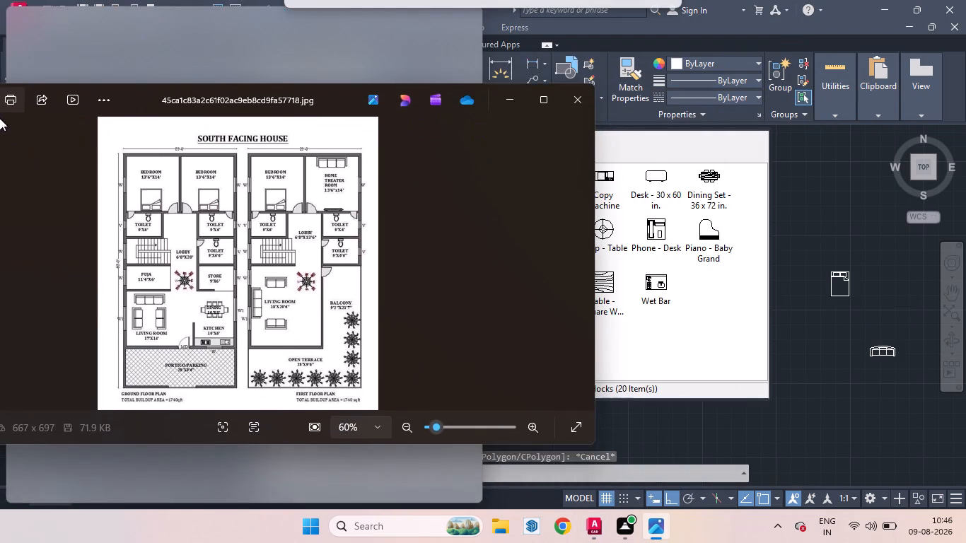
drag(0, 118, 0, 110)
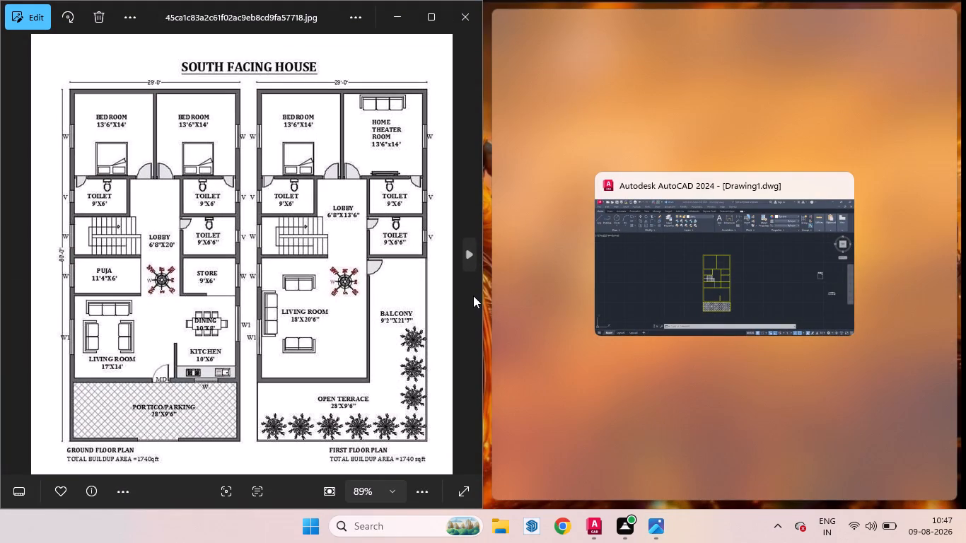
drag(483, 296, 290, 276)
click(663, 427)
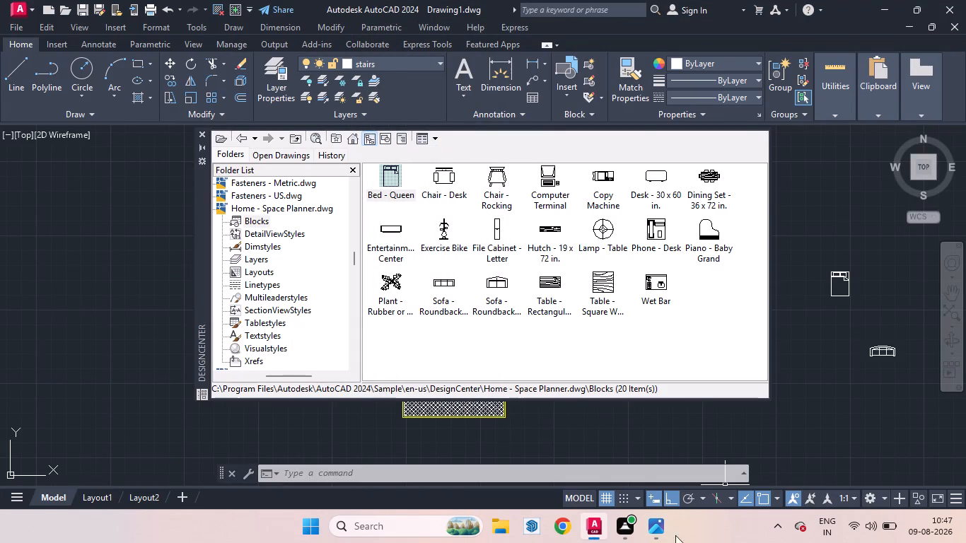
Check the reference image and insert the Toilet - top block from House Designer.dwg southwest of the sofa, east of the plan.
click(656, 533)
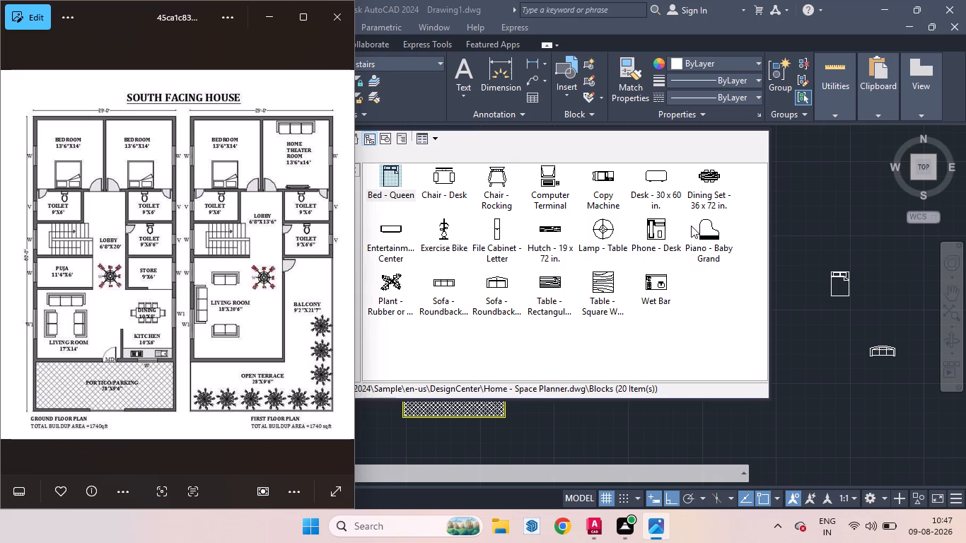
click(819, 319)
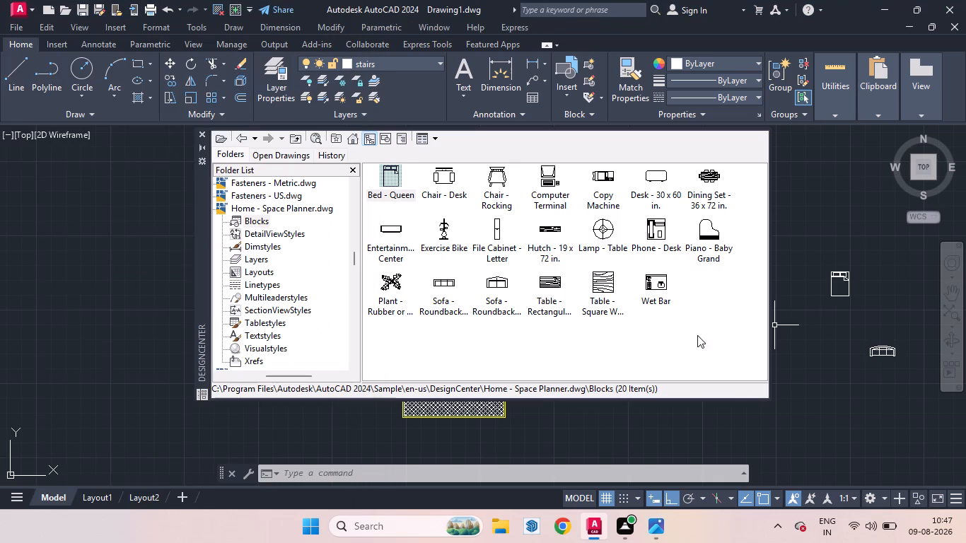
scroll(294, 311, up, 1)
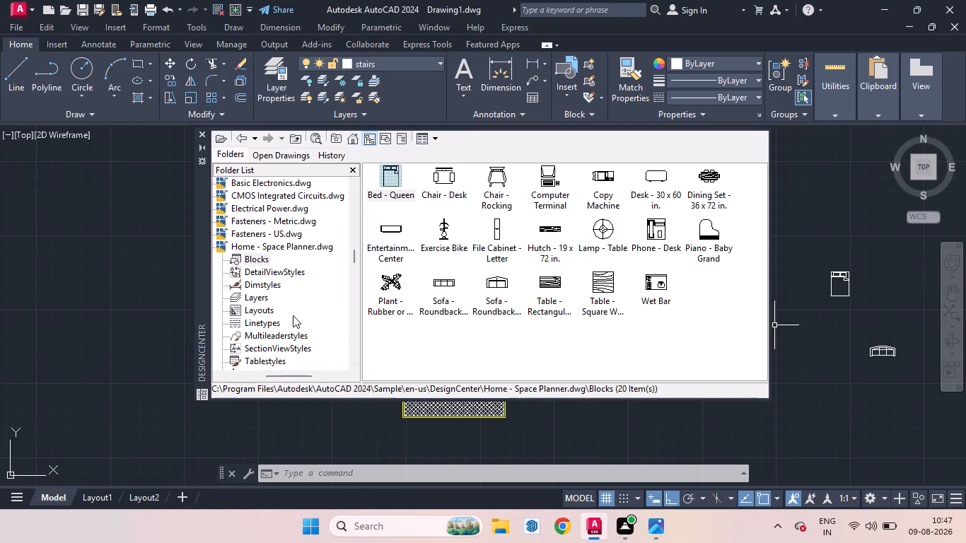
scroll(250, 329, up, 1)
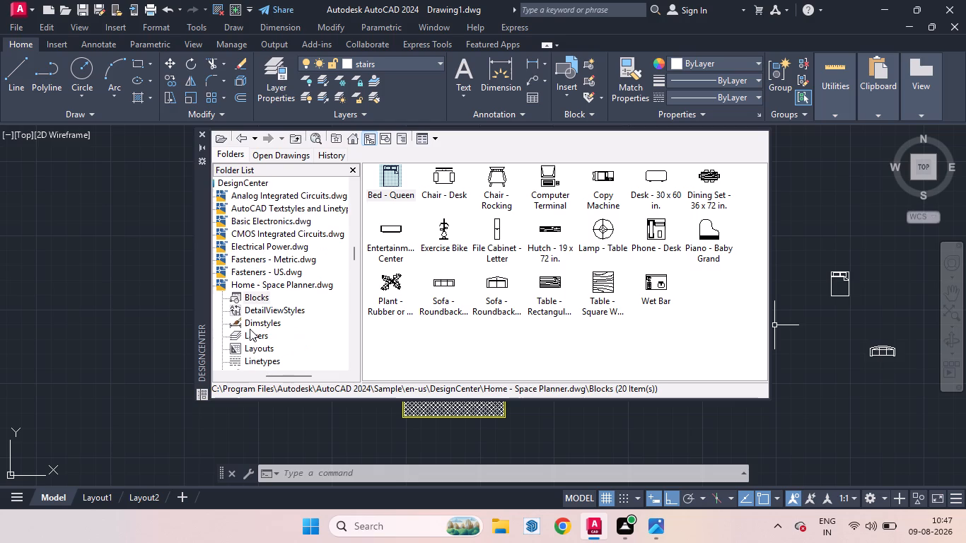
scroll(250, 329, down, 4)
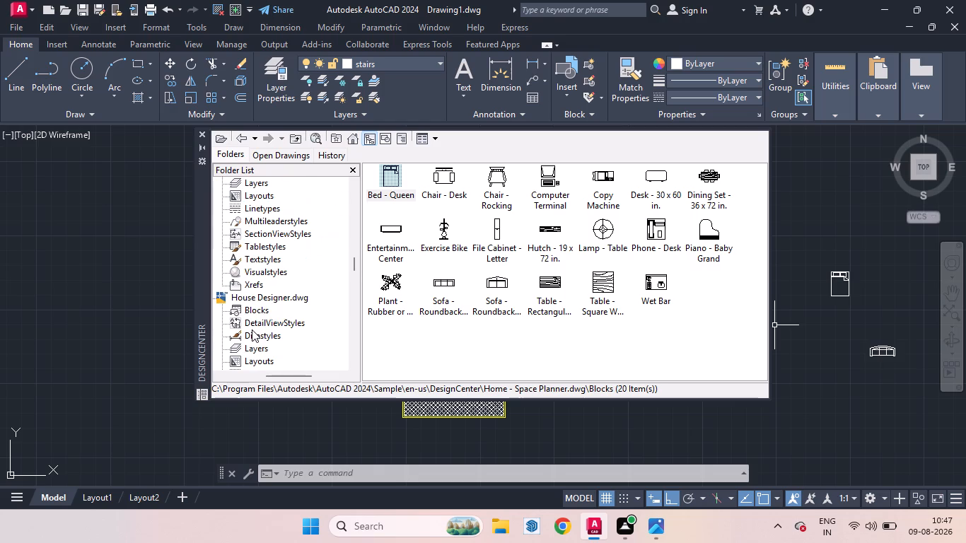
scroll(255, 334, up, 1)
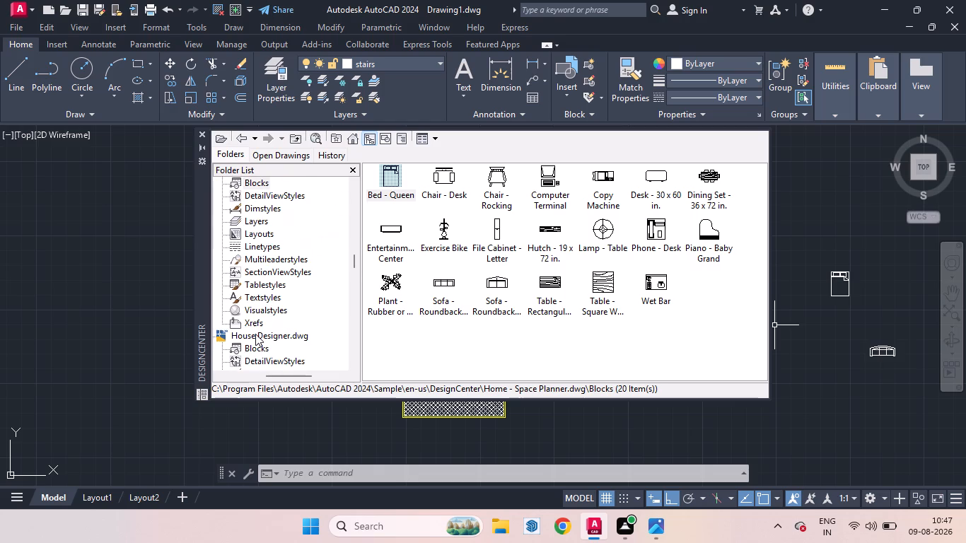
scroll(257, 335, up, 1)
scroll(257, 335, down, 2)
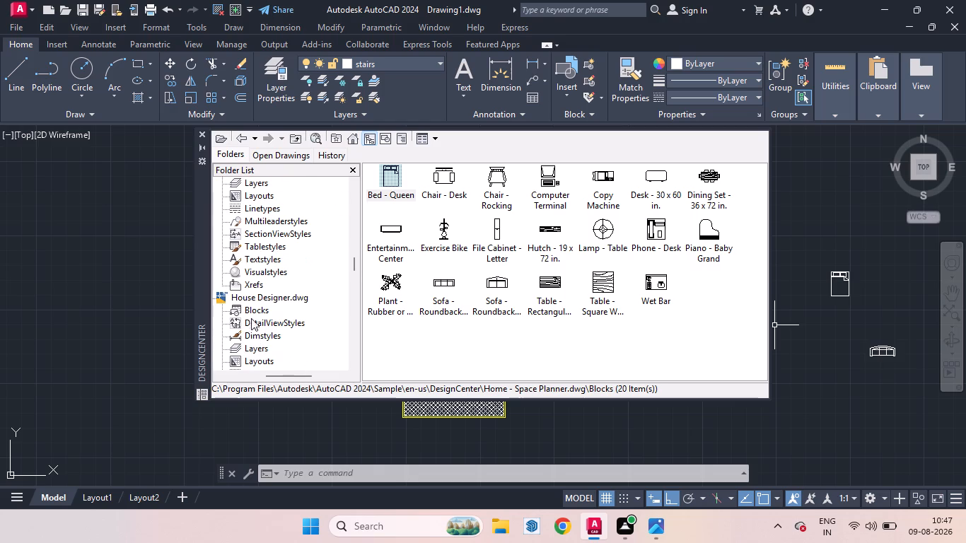
click(261, 308)
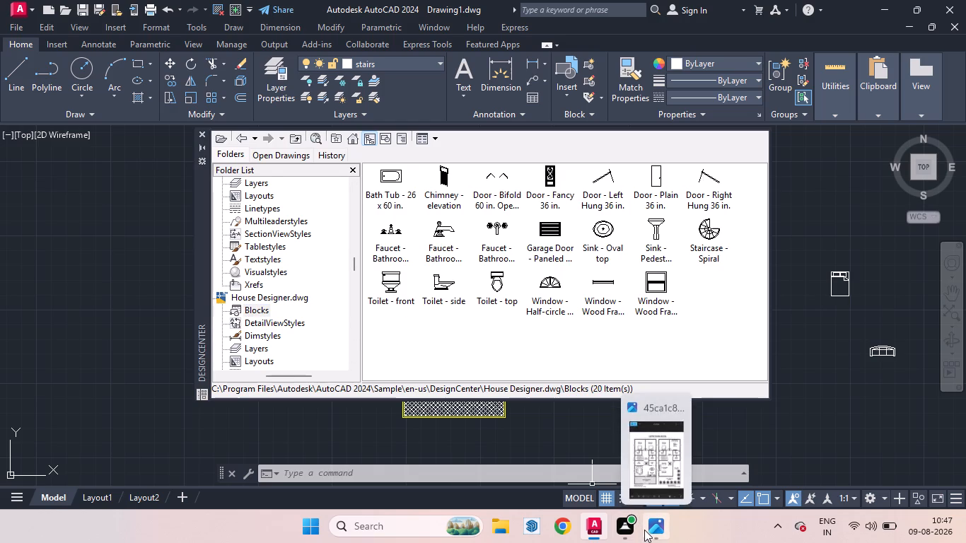
click(646, 472)
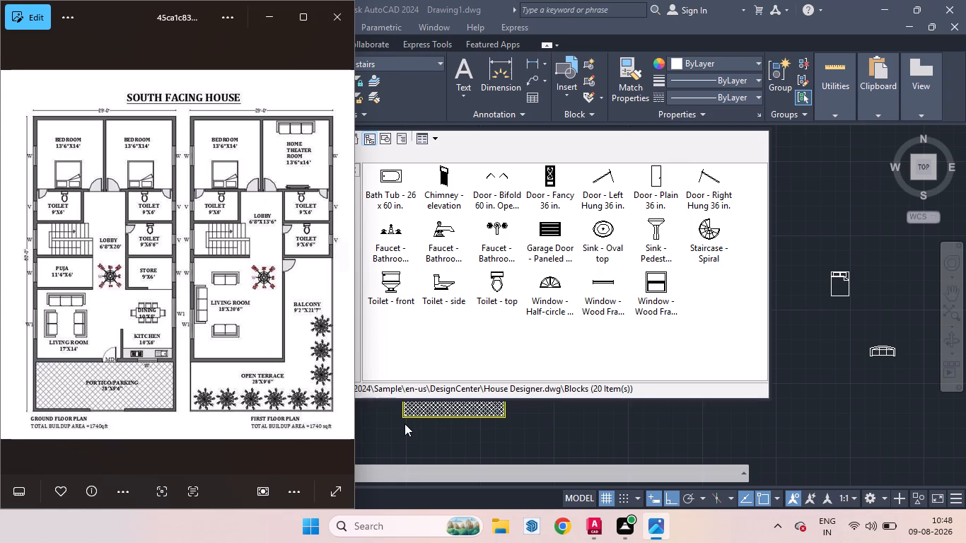
drag(492, 278, 831, 381)
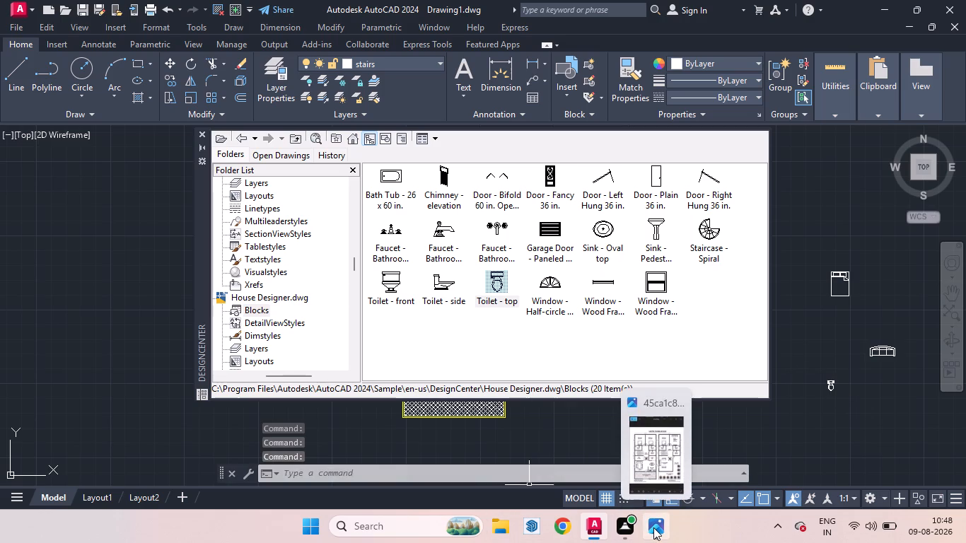
Check the reference image and insert the Dining Set - 36 x 72 in. block from Home - Space Planner.dwg north of the bed.
click(654, 470)
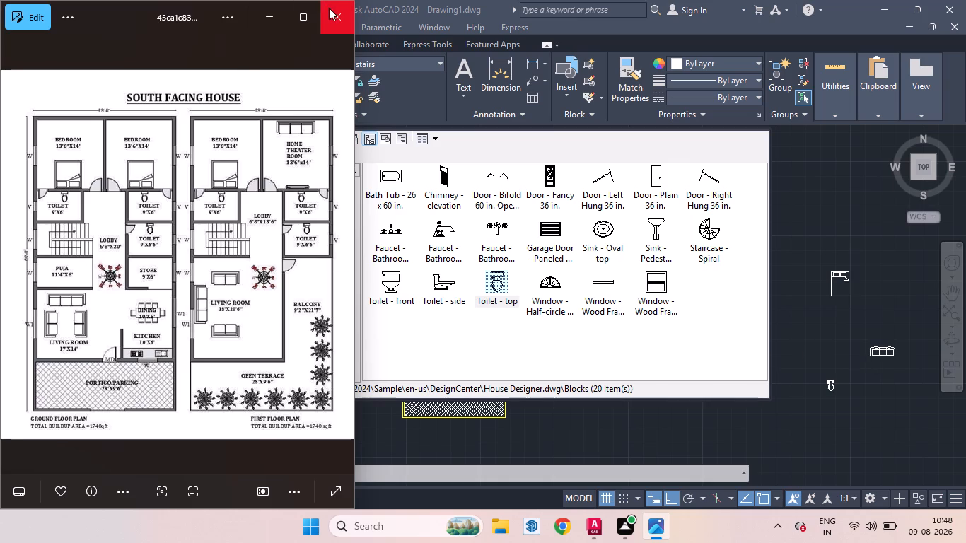
click(826, 407)
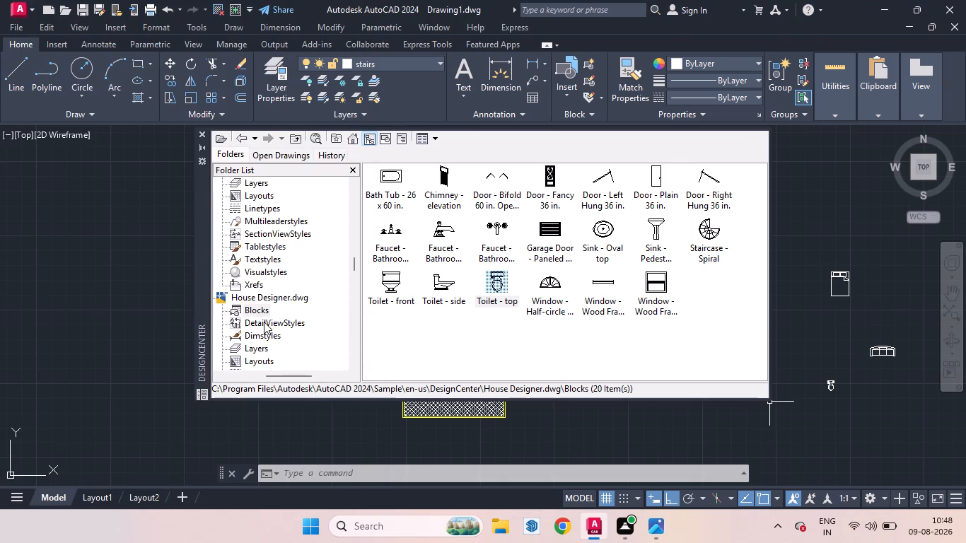
scroll(264, 322, up, 2)
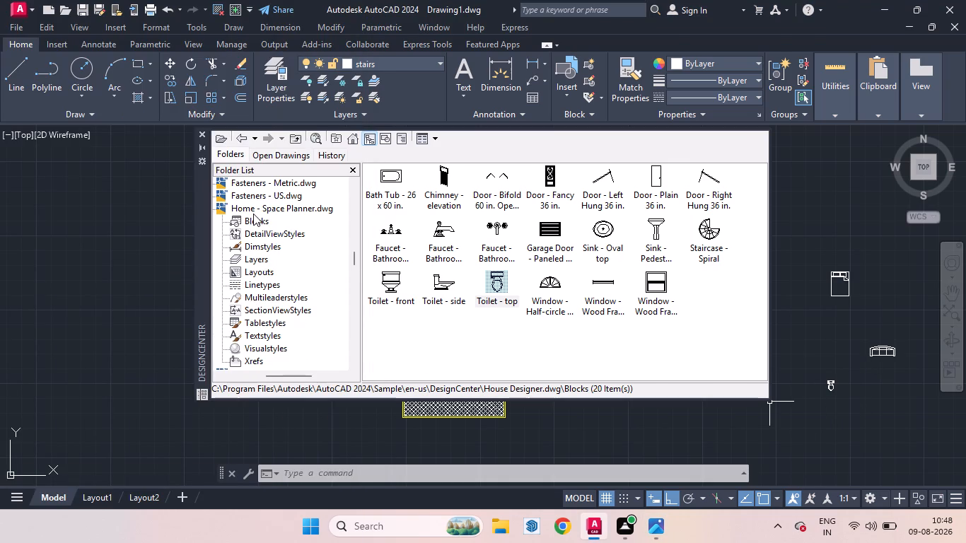
double_click(253, 218)
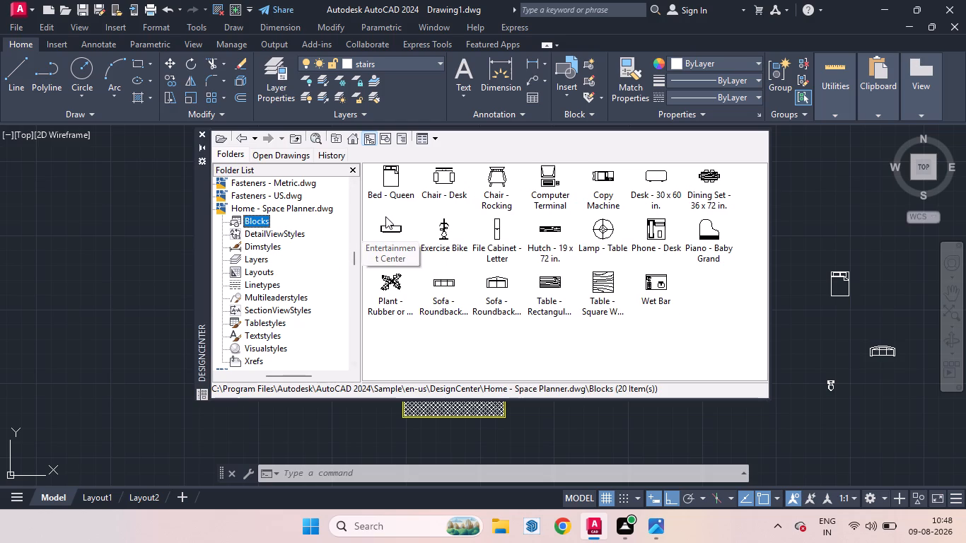
click(649, 527)
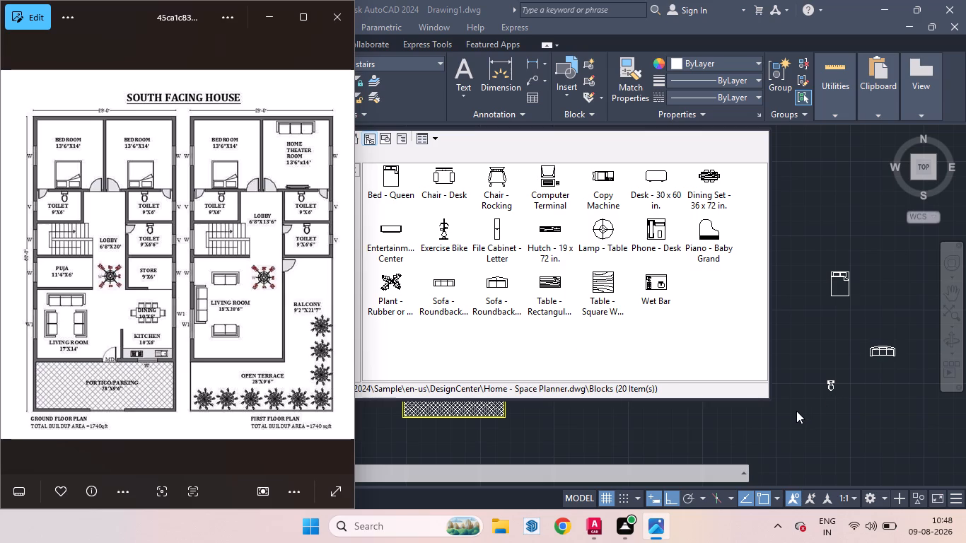
drag(706, 176, 845, 226)
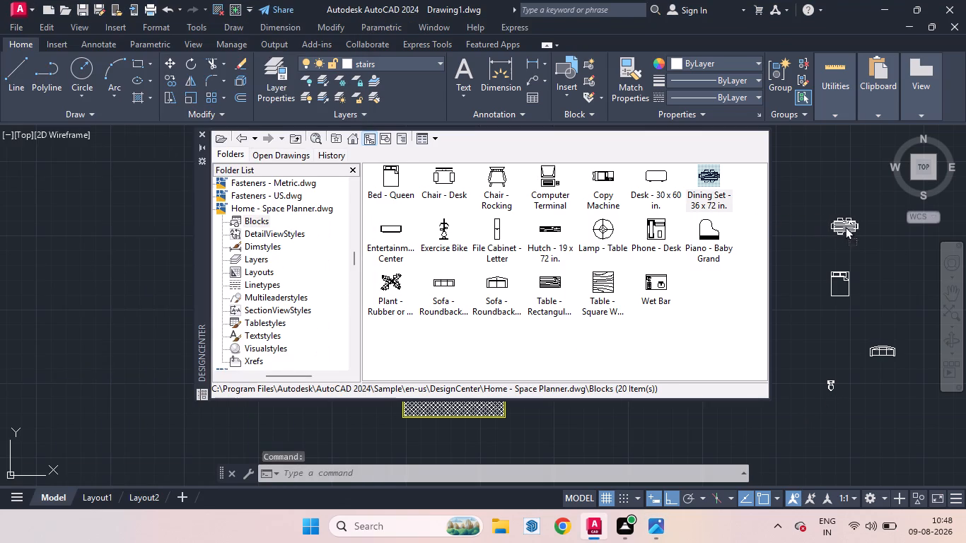
drag(845, 226, 846, 226)
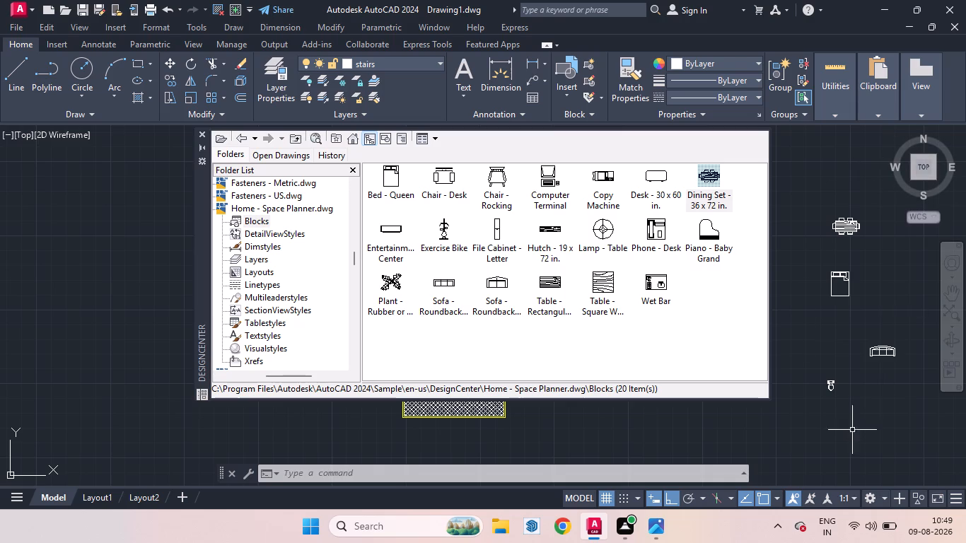
Insert the Sofa - Roundback 7 ft. block and the smaller roundback sofa block near the existing sofa, closing DesignCenter.
click(657, 536)
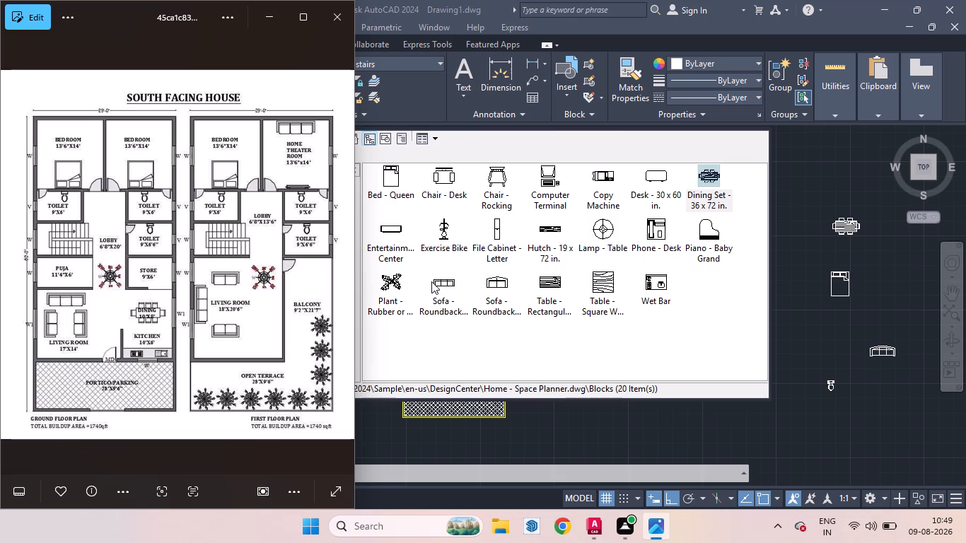
drag(431, 281, 878, 378)
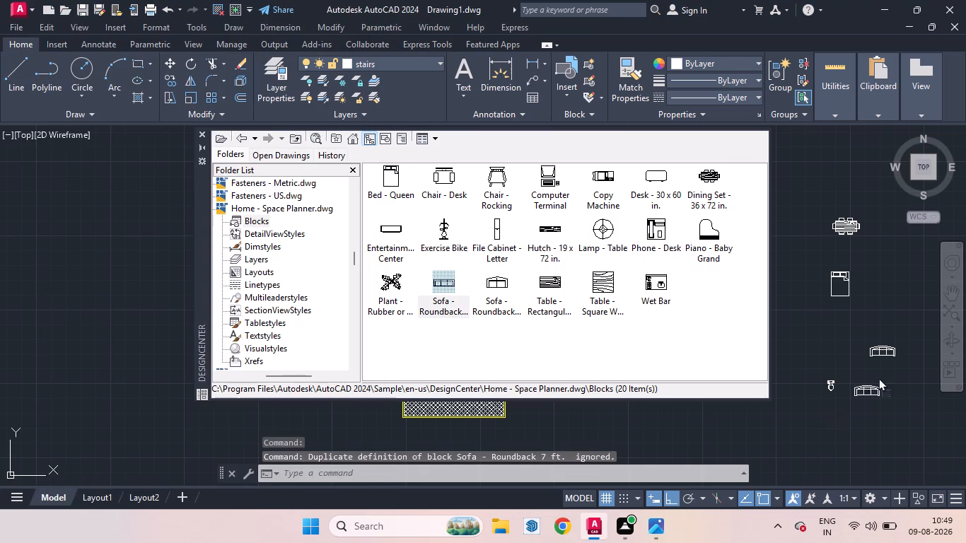
drag(878, 378, 832, 333)
drag(498, 287, 899, 315)
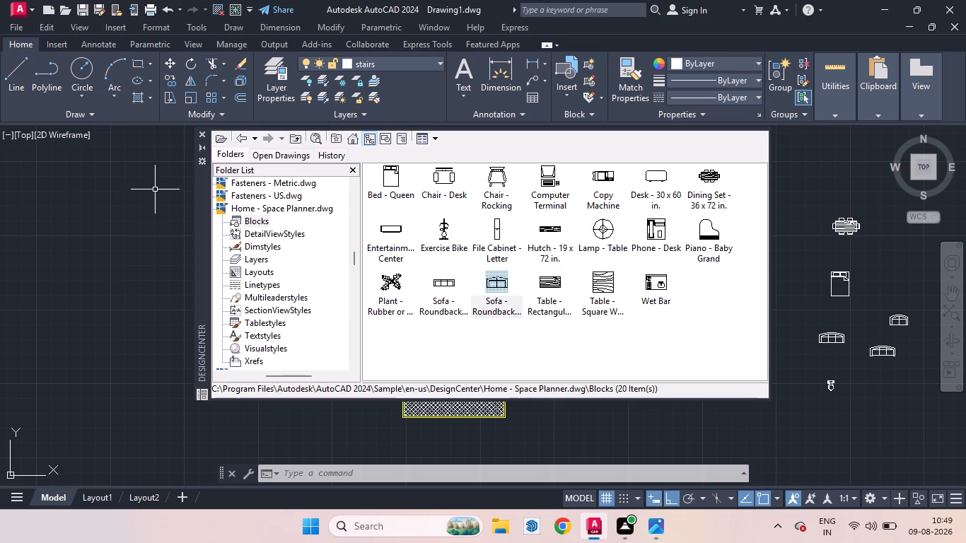
click(203, 134)
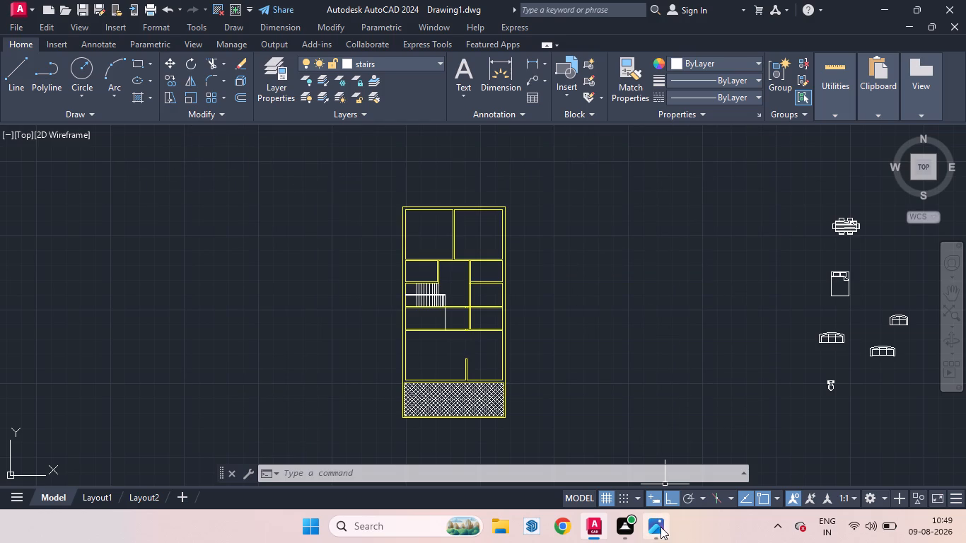
Arrange the reference image and the AutoCAD drawing side by side, giving the drawing the wider share of the screen.
click(661, 527)
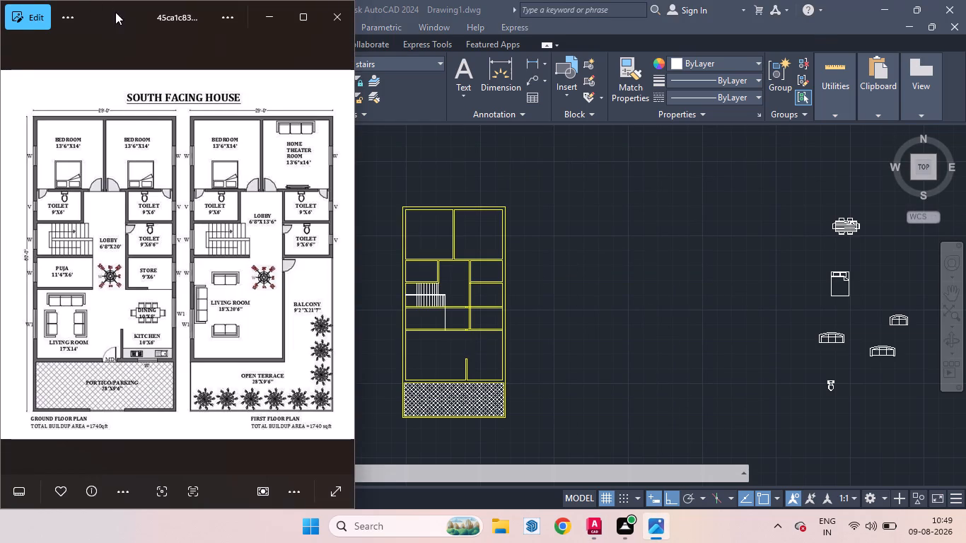
drag(115, 12, 0, 168)
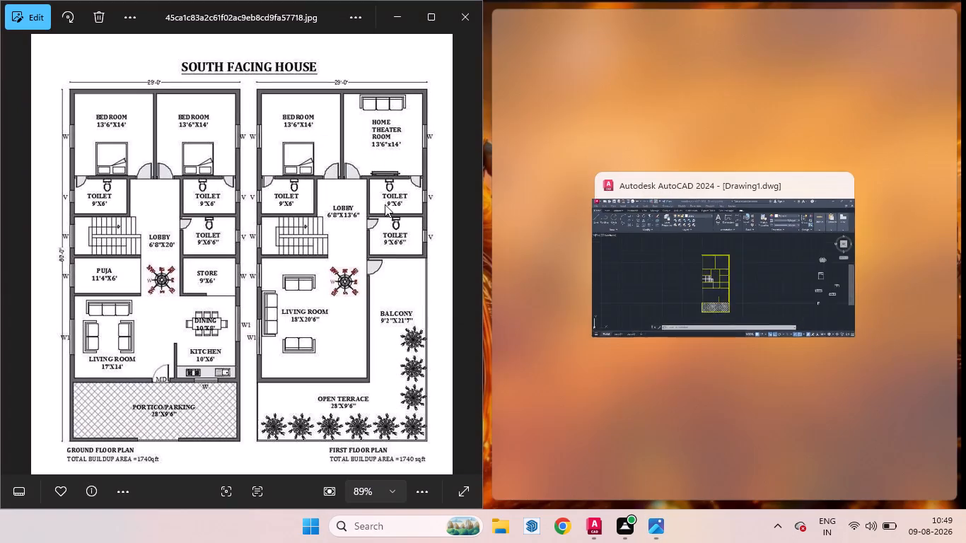
click(658, 281)
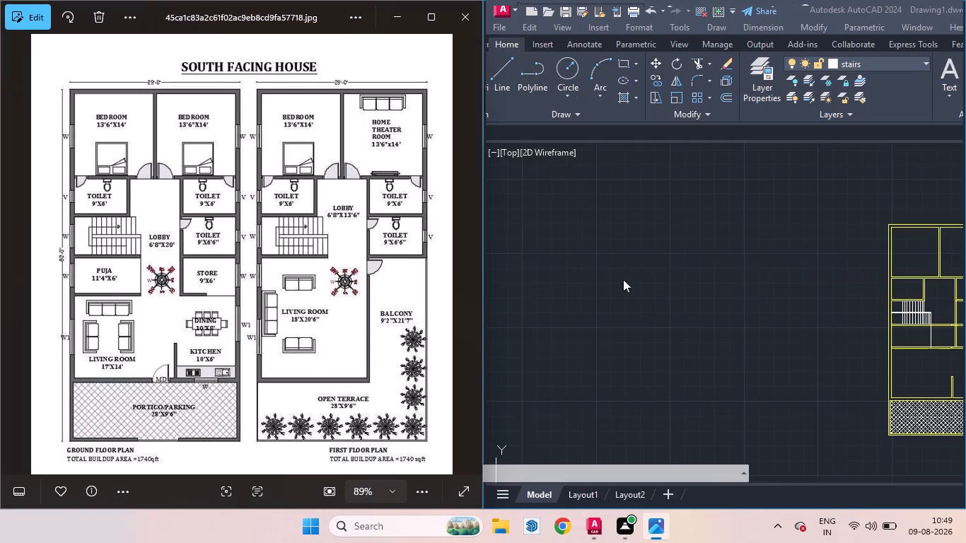
drag(485, 303, 289, 281)
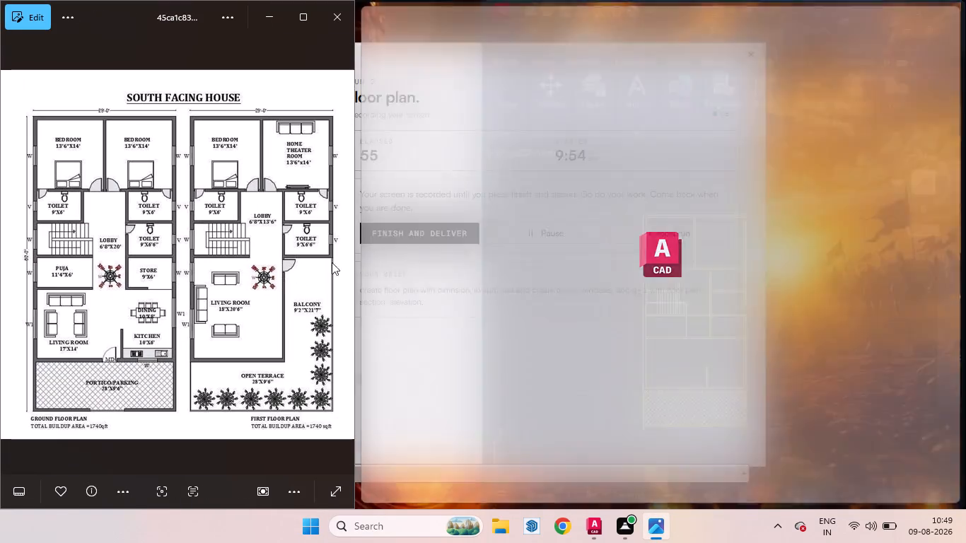
Rotate the queen bed block east of the plan by 180° about its northeast corner, so the pillows face south.
scroll(574, 255, up, 2)
scroll(574, 255, down, 2)
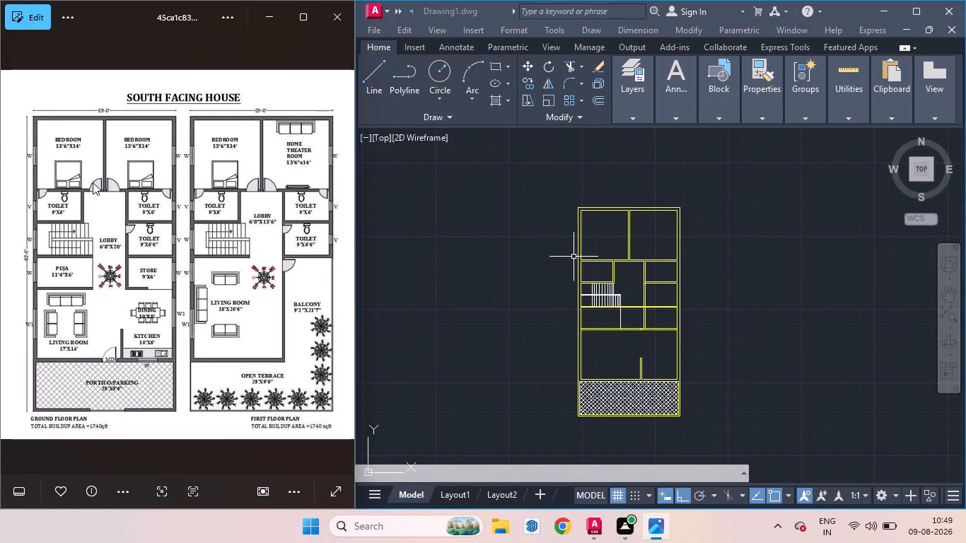
scroll(533, 239, down, 3)
scroll(660, 246, up, 2)
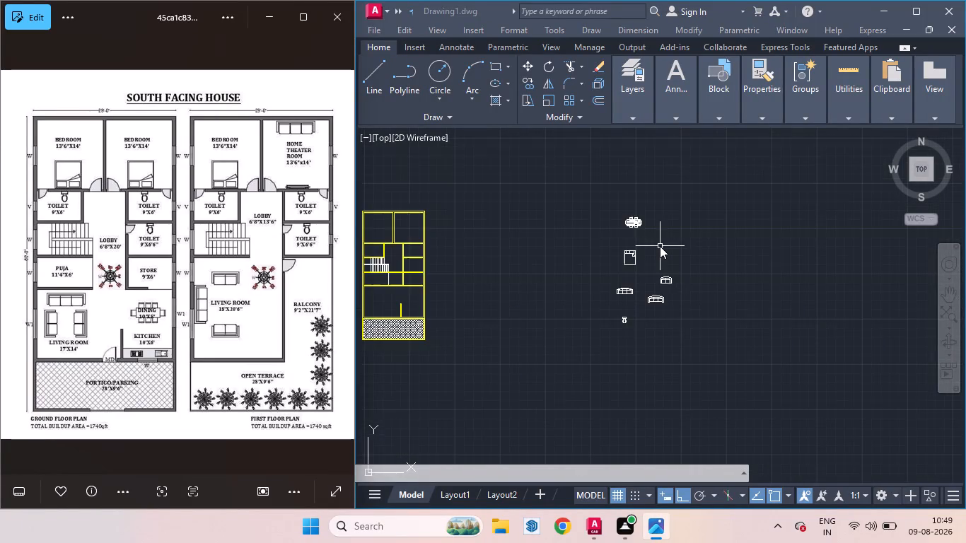
scroll(625, 257, up, 1)
scroll(646, 260, down, 2)
scroll(648, 265, up, 2)
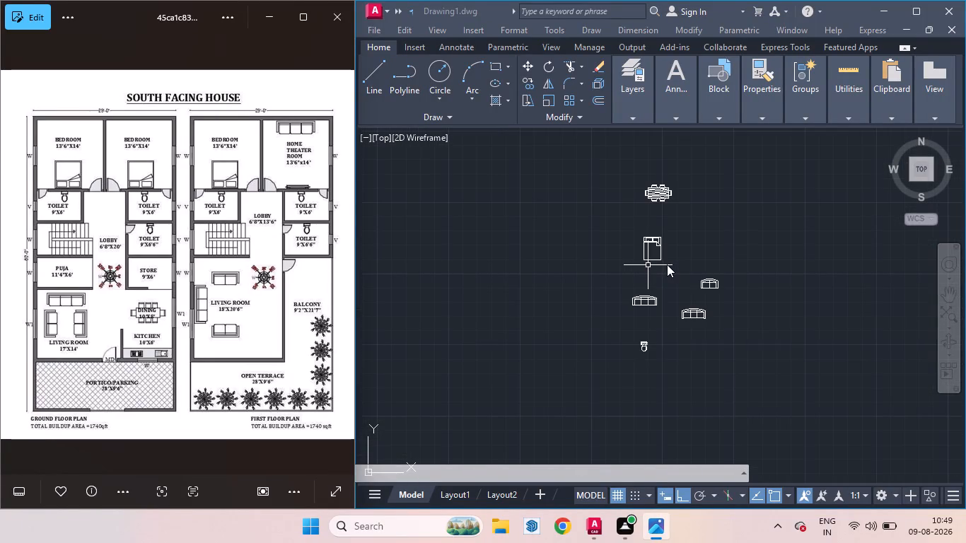
click(670, 263)
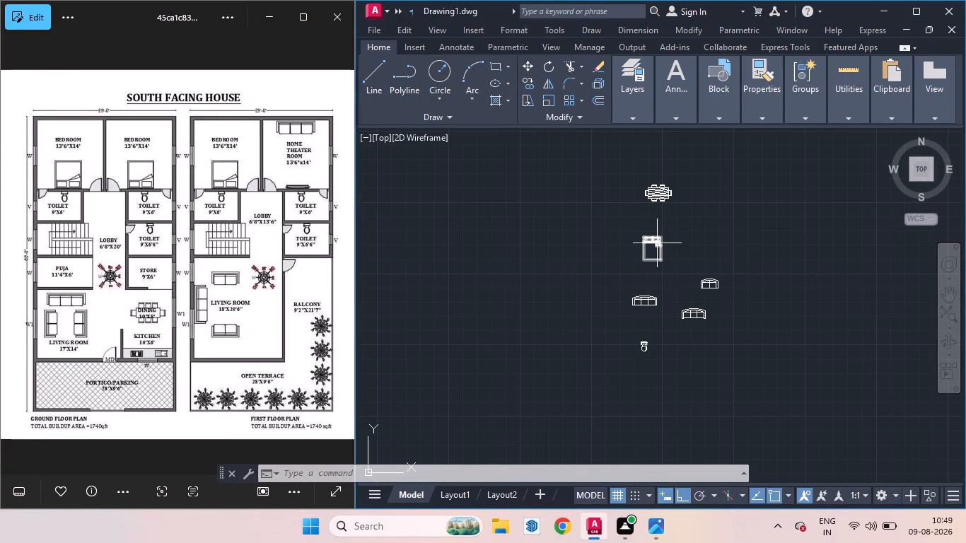
click(657, 243)
text(ro)
key(Return)
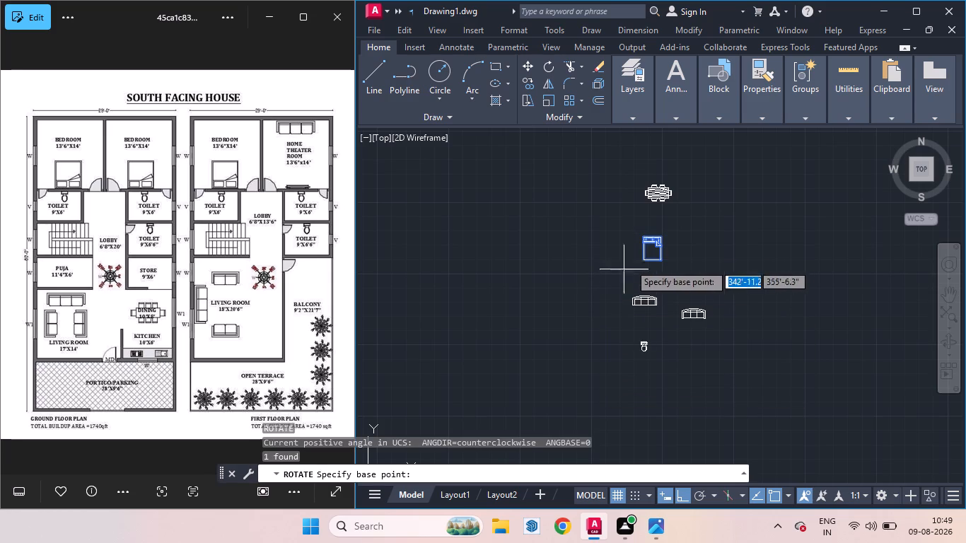
scroll(685, 245, up, 1)
scroll(685, 245, down, 1)
scroll(682, 242, up, 3)
click(586, 228)
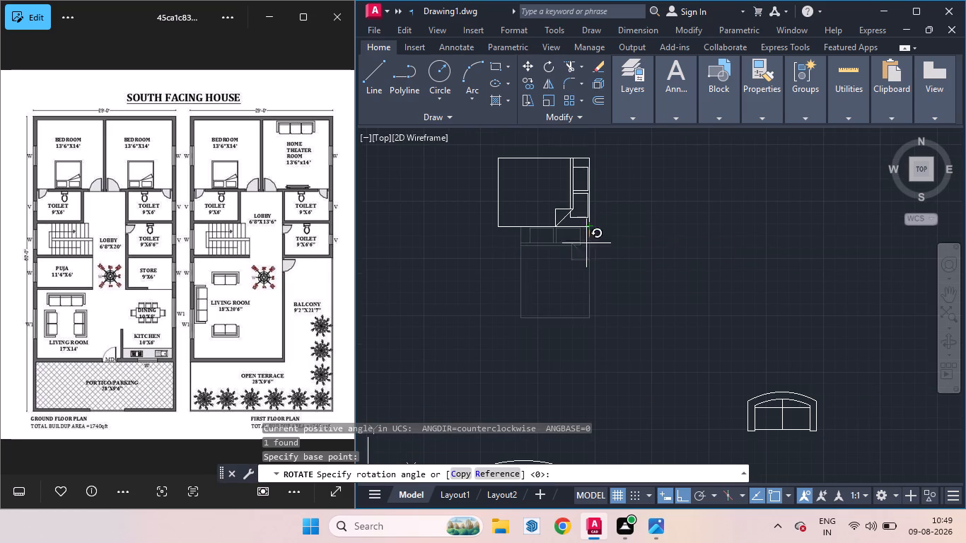
click(489, 261)
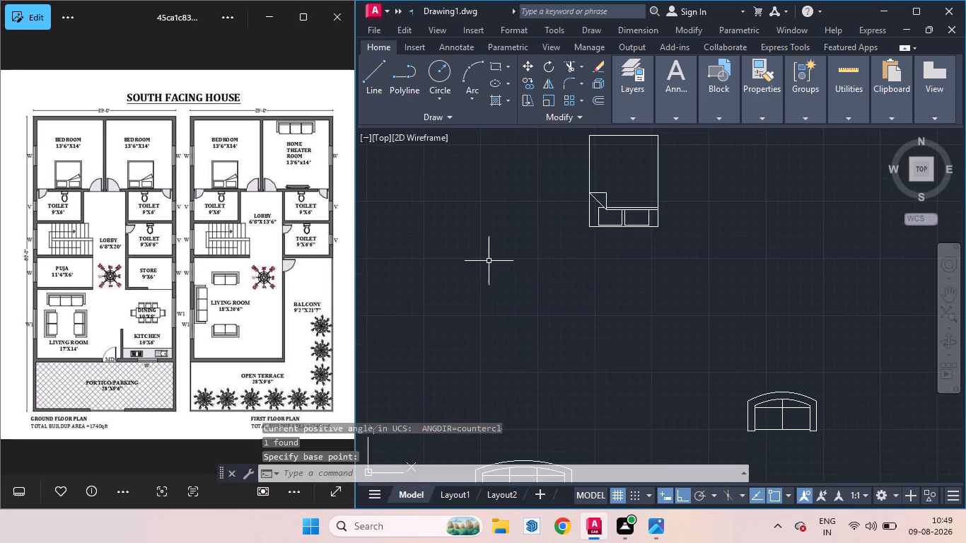
Move the rotated bed into the northwest bedroom with Ortho off, pillows toward the south wall, centred above the toilet room.
scroll(613, 279, down, 3)
scroll(680, 284, down, 3)
scroll(664, 297, up, 2)
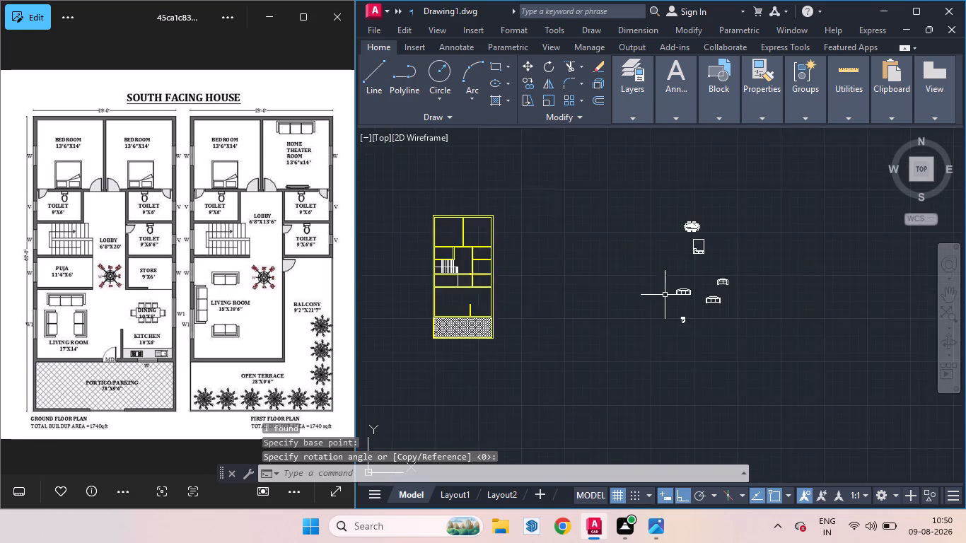
scroll(665, 295, up, 2)
scroll(767, 231, down, 2)
click(772, 230)
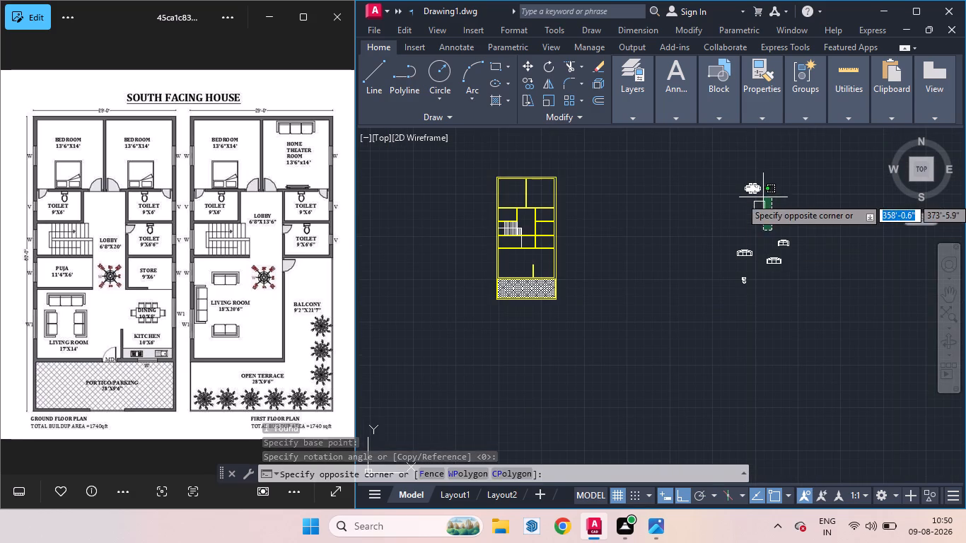
click(724, 204)
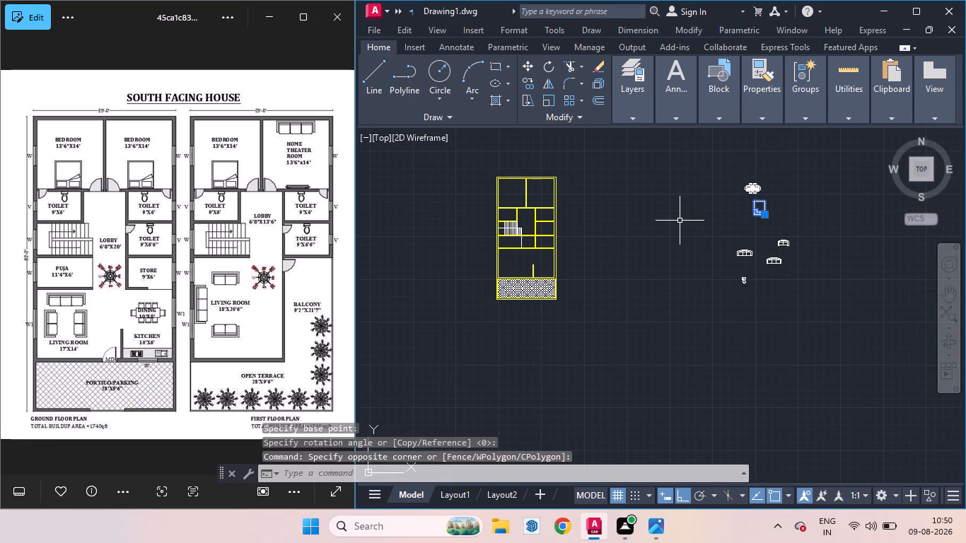
key(m)
key(Return)
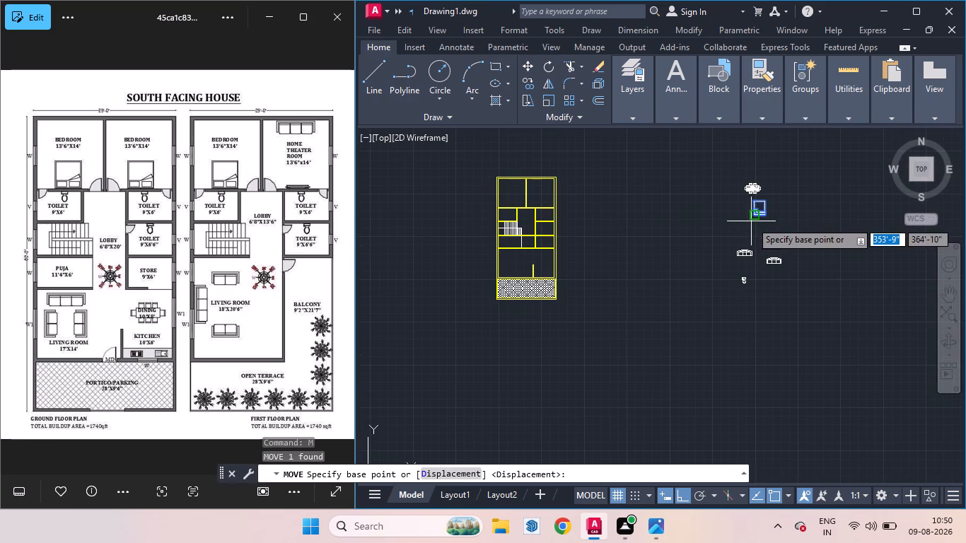
scroll(764, 220, up, 1)
scroll(764, 220, down, 1)
scroll(764, 220, up, 3)
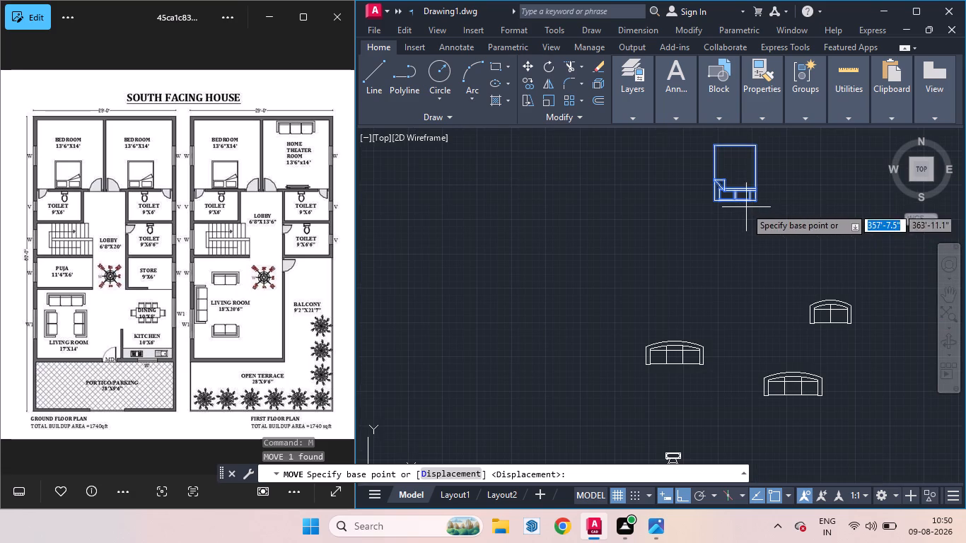
click(737, 205)
scroll(690, 241, down, 3)
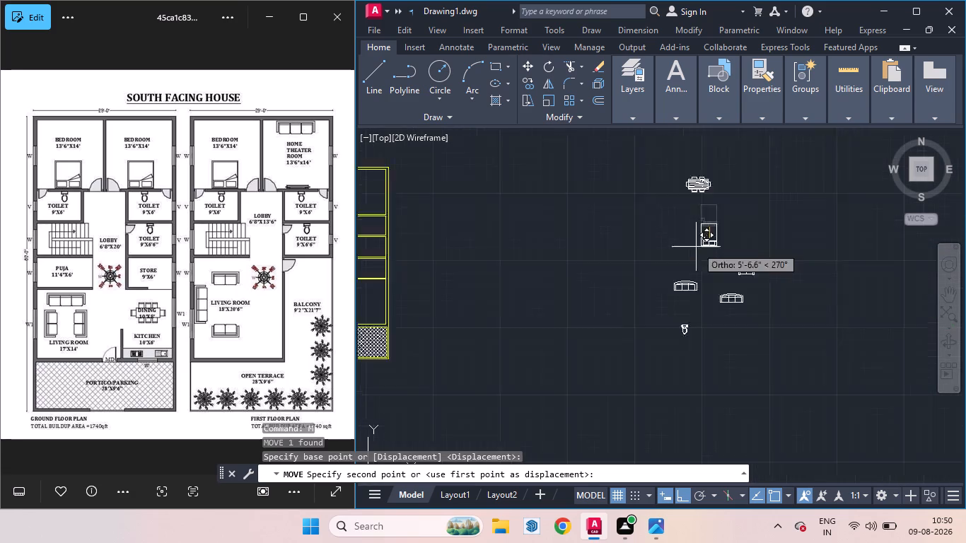
scroll(699, 248, down, 3)
scroll(622, 235, up, 7)
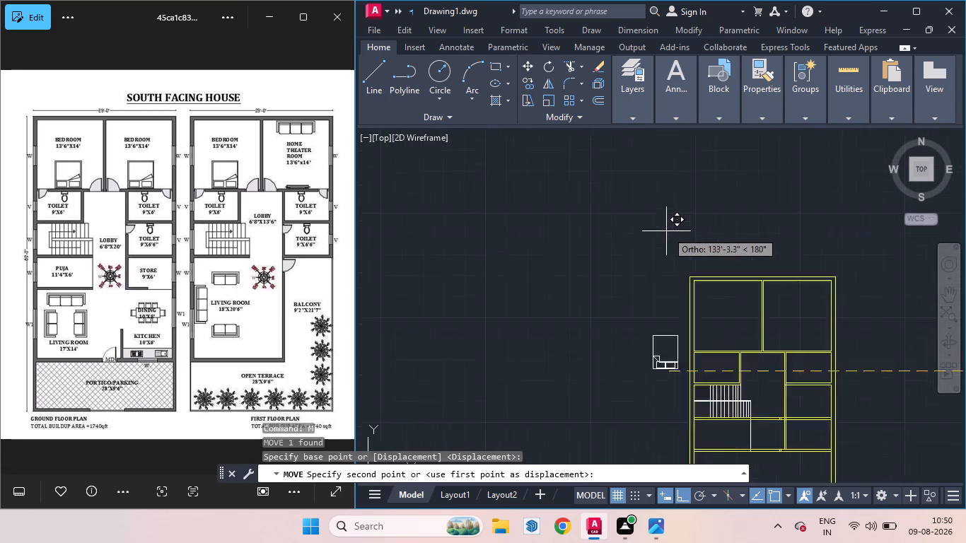
scroll(668, 231, up, 1)
scroll(643, 239, down, 3)
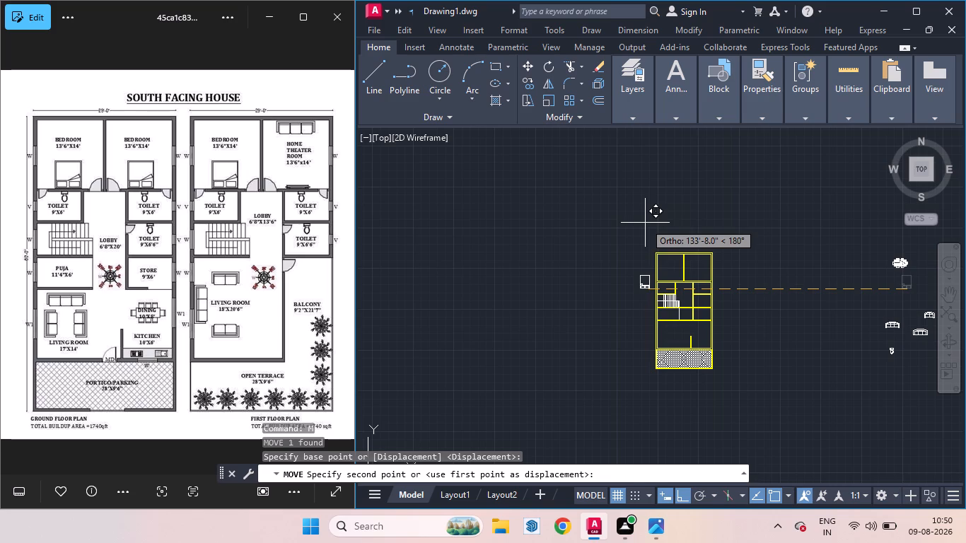
key(shift+F8)
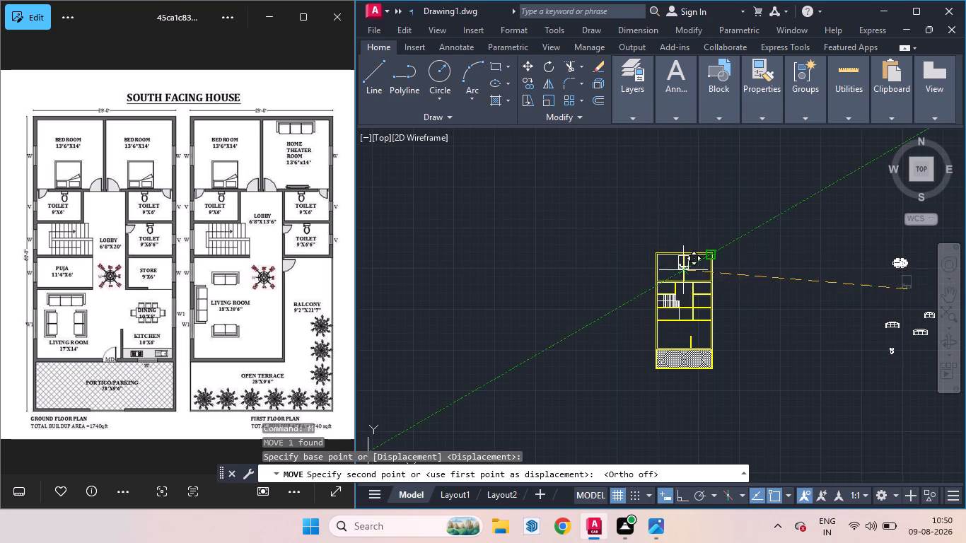
scroll(684, 271, up, 4)
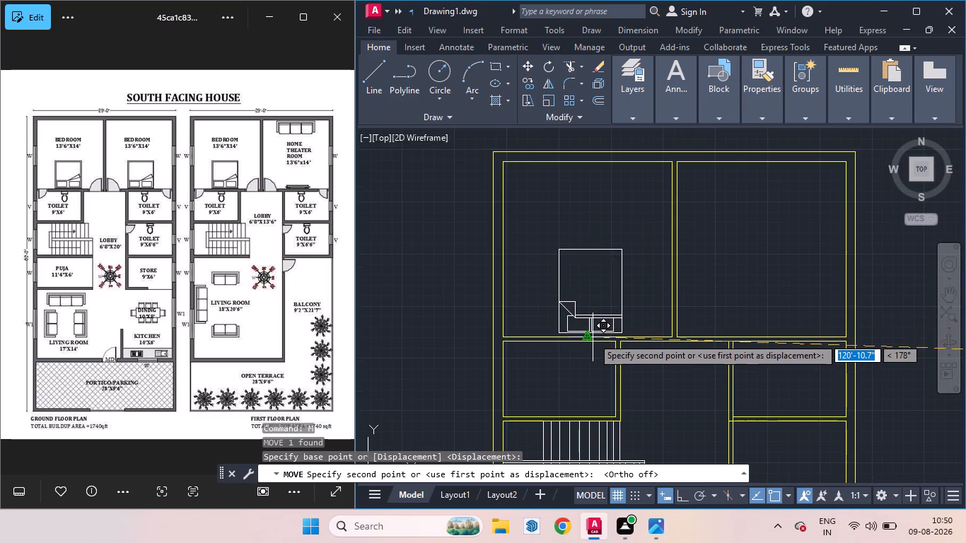
scroll(592, 339, up, 4)
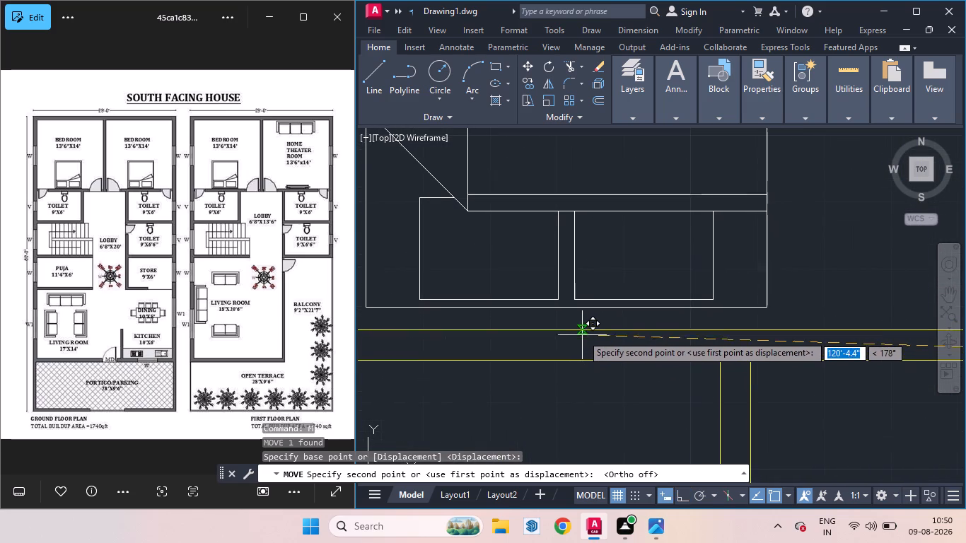
scroll(609, 332, down, 3)
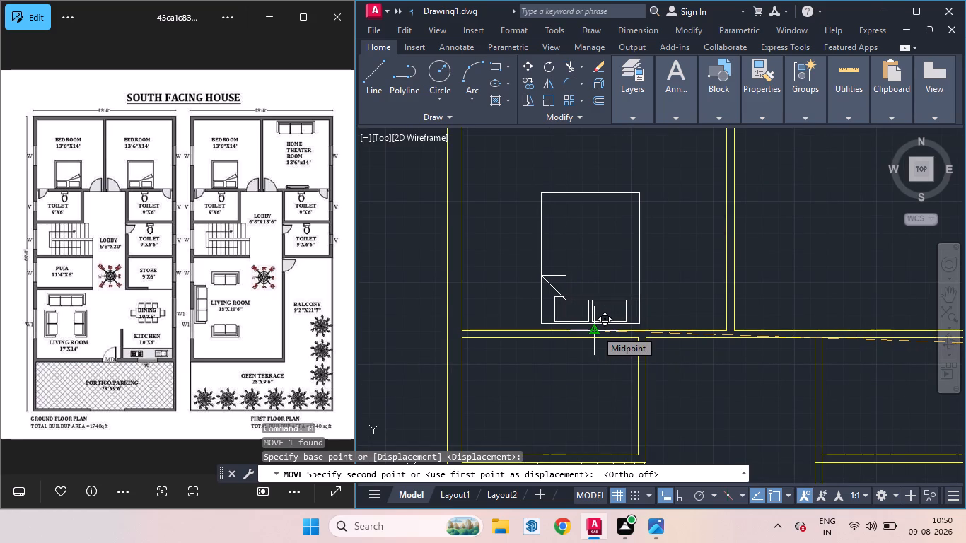
click(596, 330)
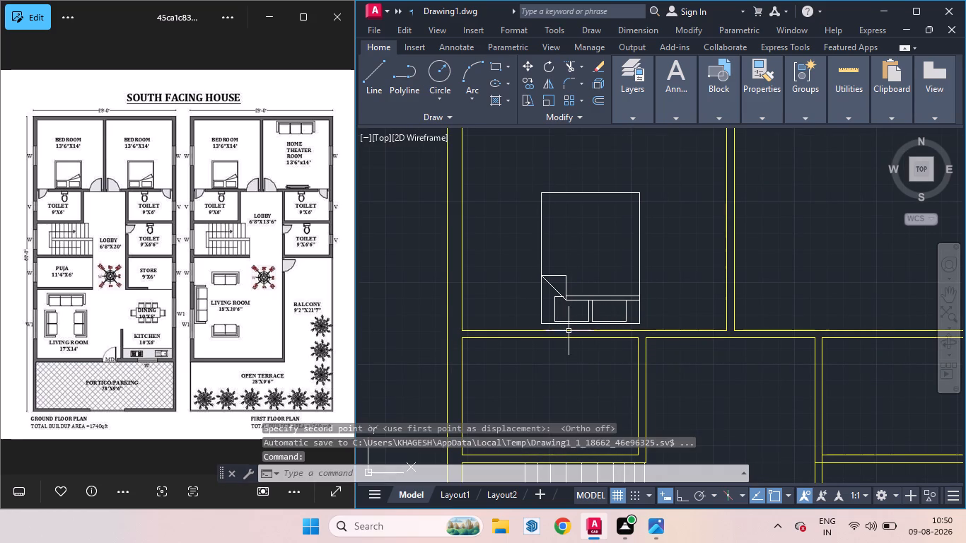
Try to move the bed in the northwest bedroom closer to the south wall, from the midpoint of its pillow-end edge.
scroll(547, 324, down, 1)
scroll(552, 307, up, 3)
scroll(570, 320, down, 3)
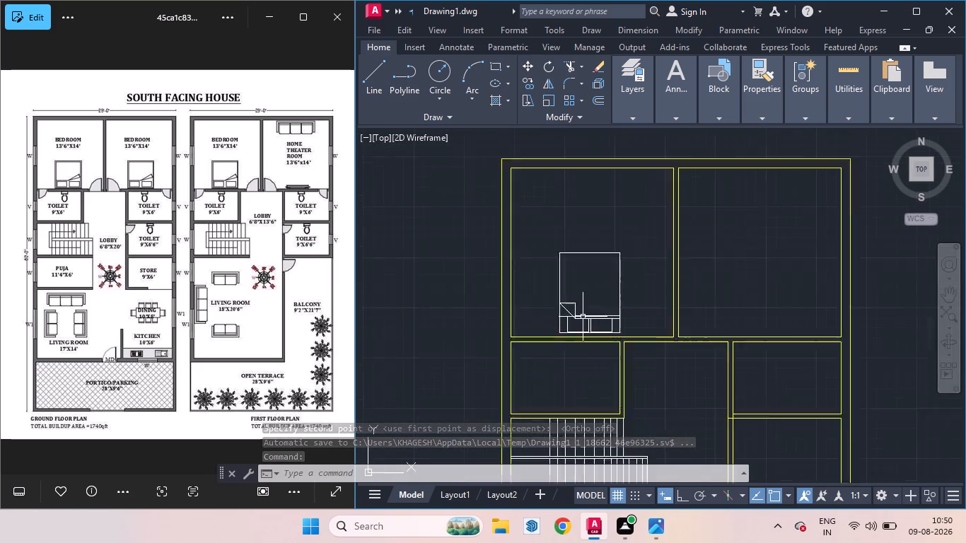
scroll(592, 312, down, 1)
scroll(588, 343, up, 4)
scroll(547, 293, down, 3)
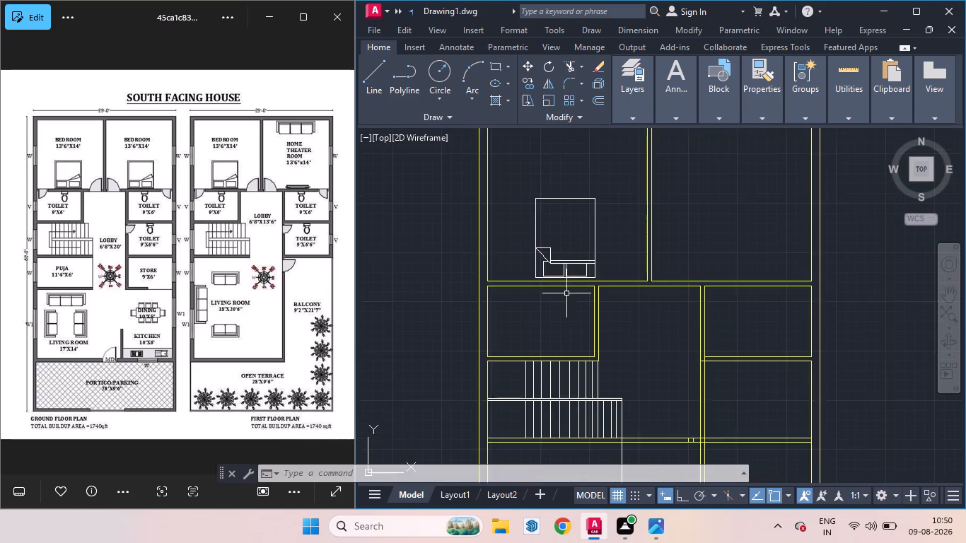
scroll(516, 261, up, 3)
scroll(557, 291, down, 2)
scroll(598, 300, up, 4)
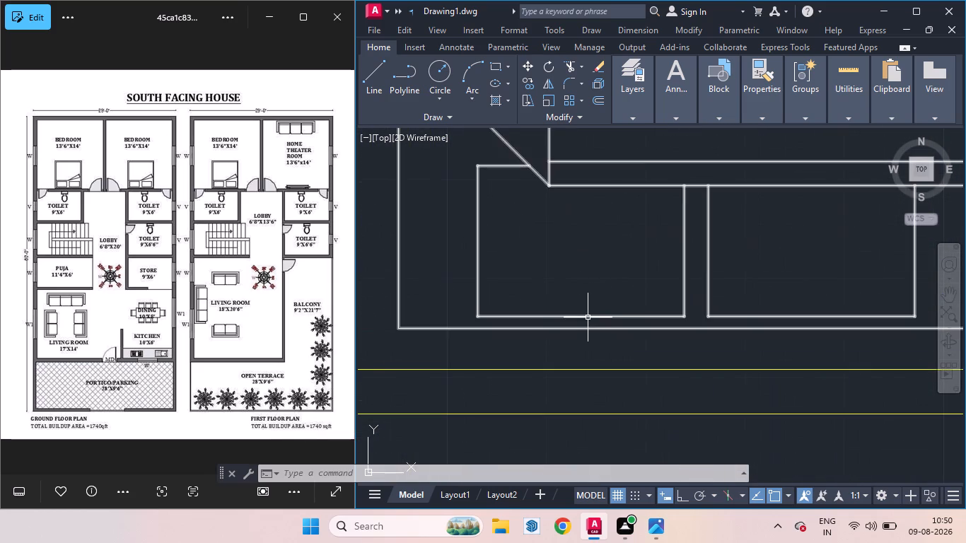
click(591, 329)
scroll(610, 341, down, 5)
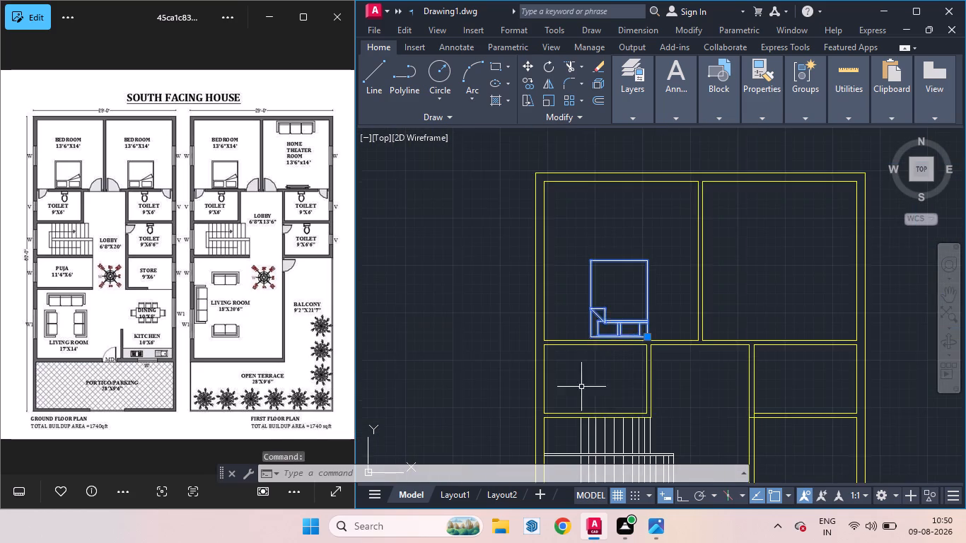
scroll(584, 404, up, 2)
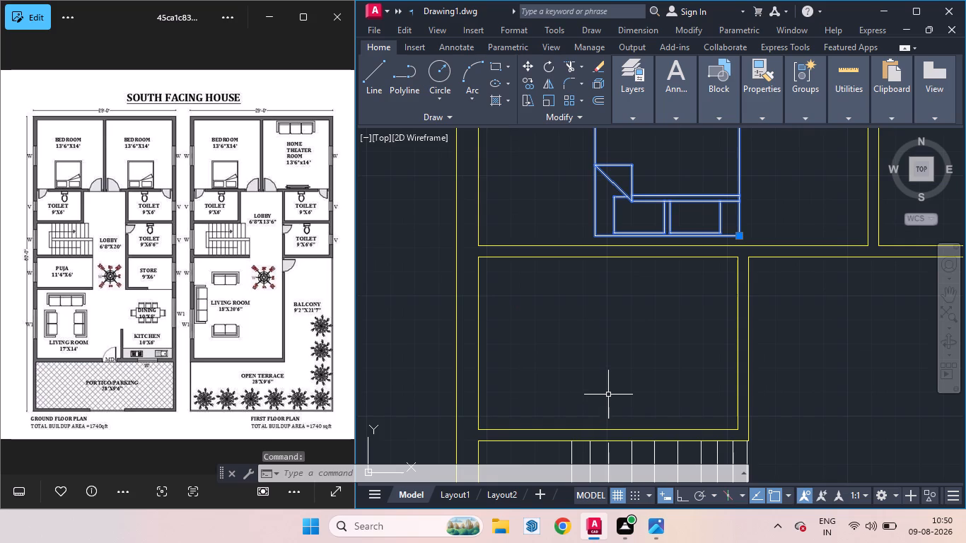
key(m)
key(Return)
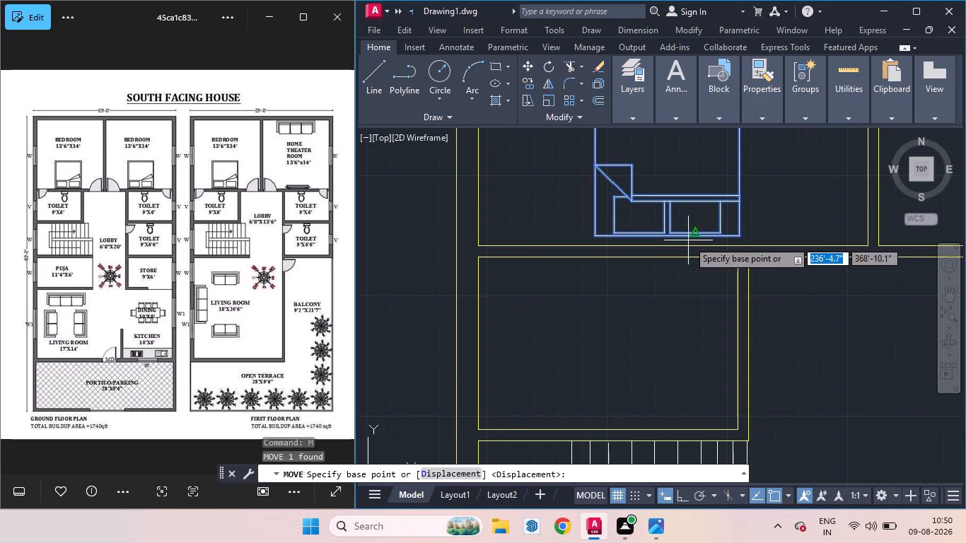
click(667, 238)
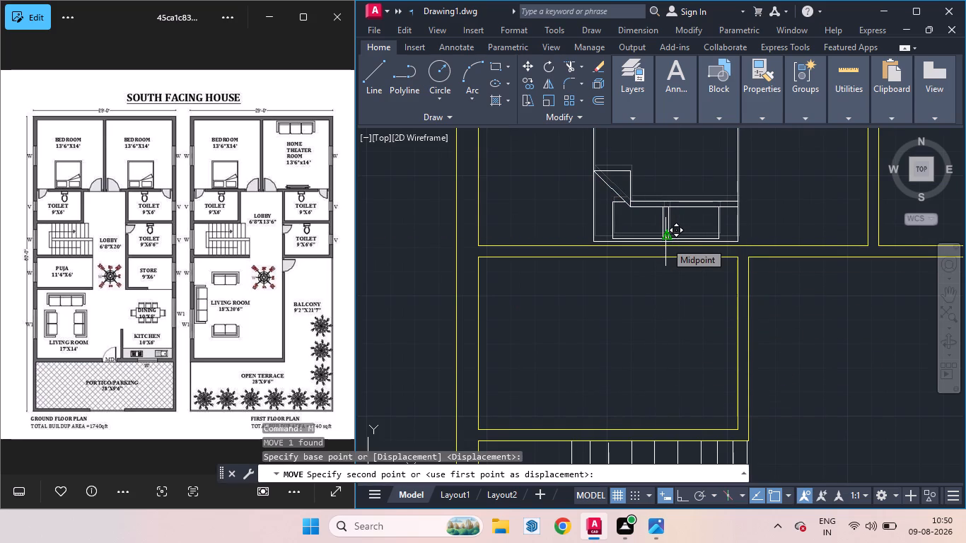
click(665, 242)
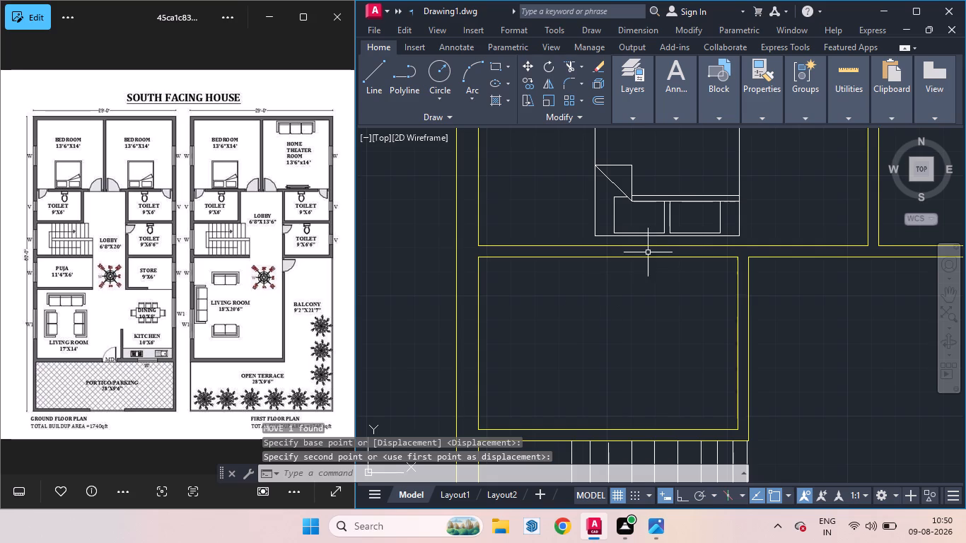
Move the northwest bedroom's bed slightly south from its pillow-end midpoint, leaving it just clear of the south wall.
click(661, 237)
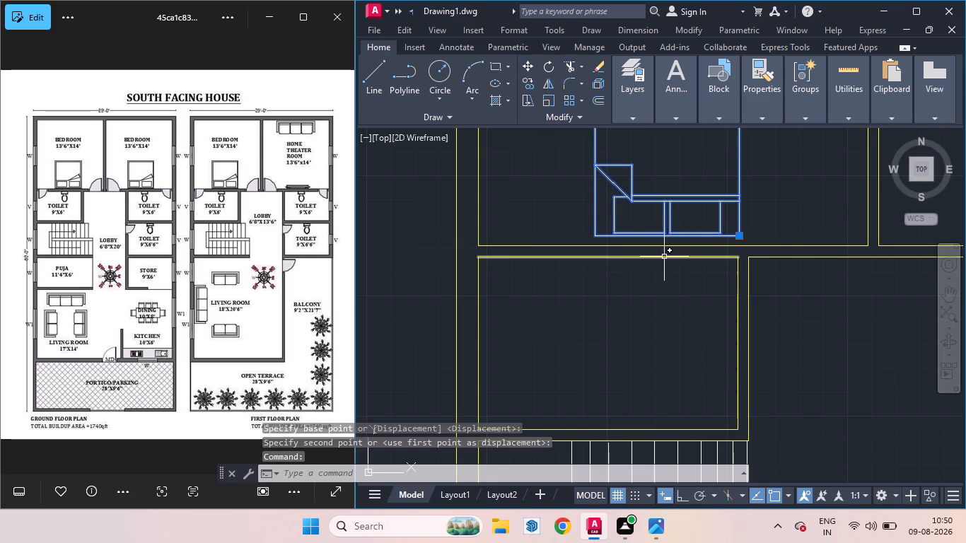
key(m)
key(Return)
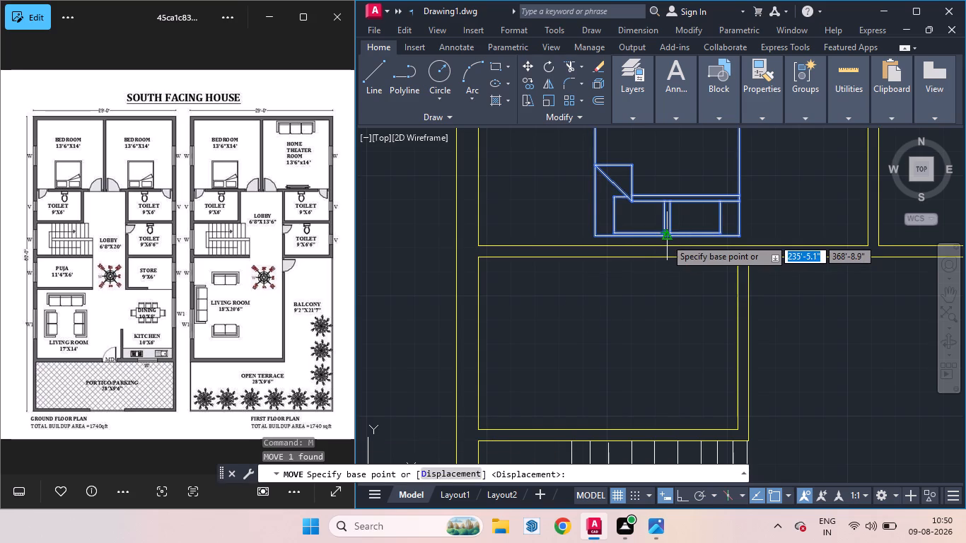
click(665, 238)
scroll(666, 243, up, 3)
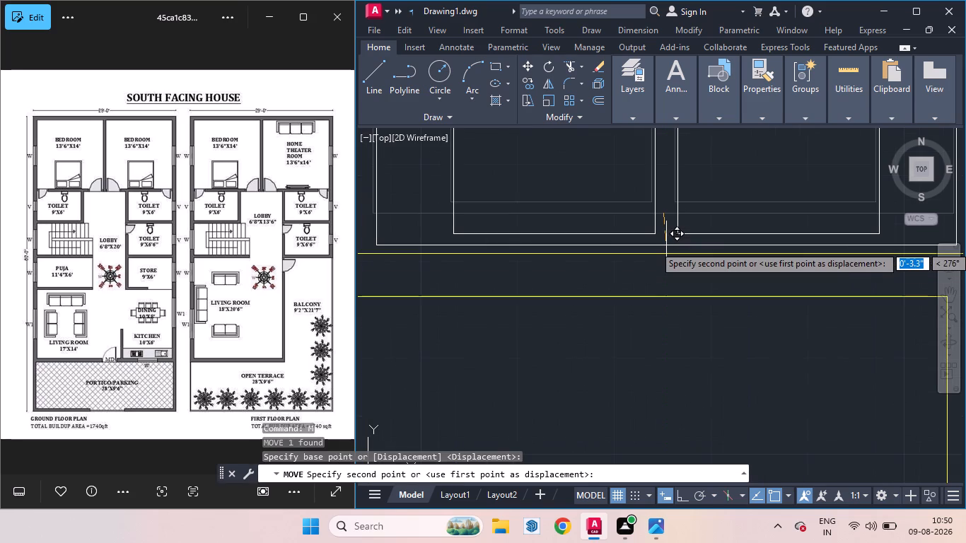
click(666, 245)
scroll(644, 350, down, 2)
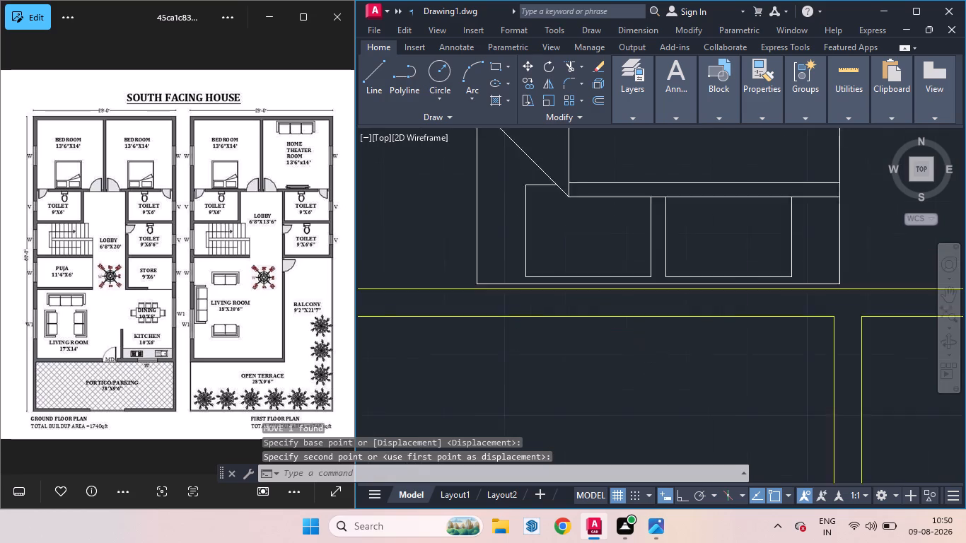
scroll(645, 349, down, 2)
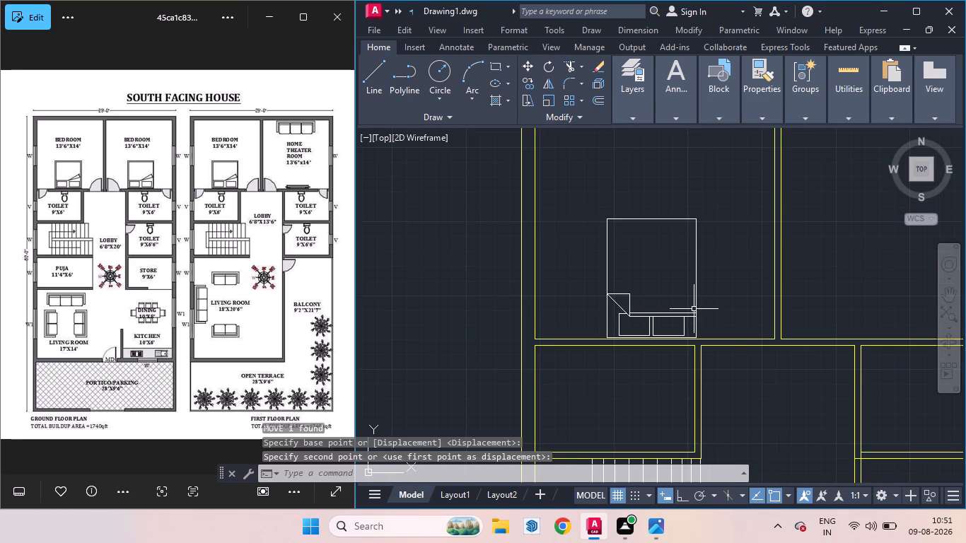
Turn Ortho mode on.
key(shift+F8)
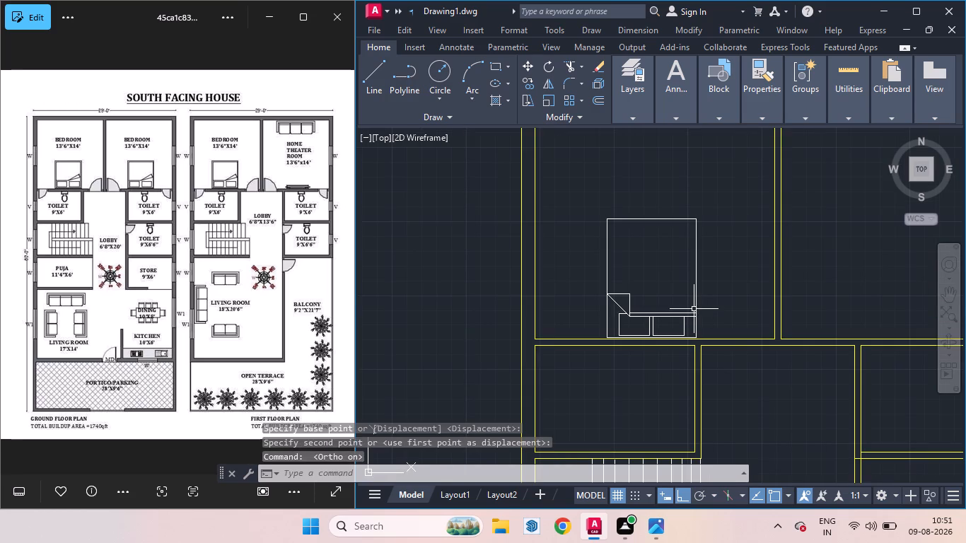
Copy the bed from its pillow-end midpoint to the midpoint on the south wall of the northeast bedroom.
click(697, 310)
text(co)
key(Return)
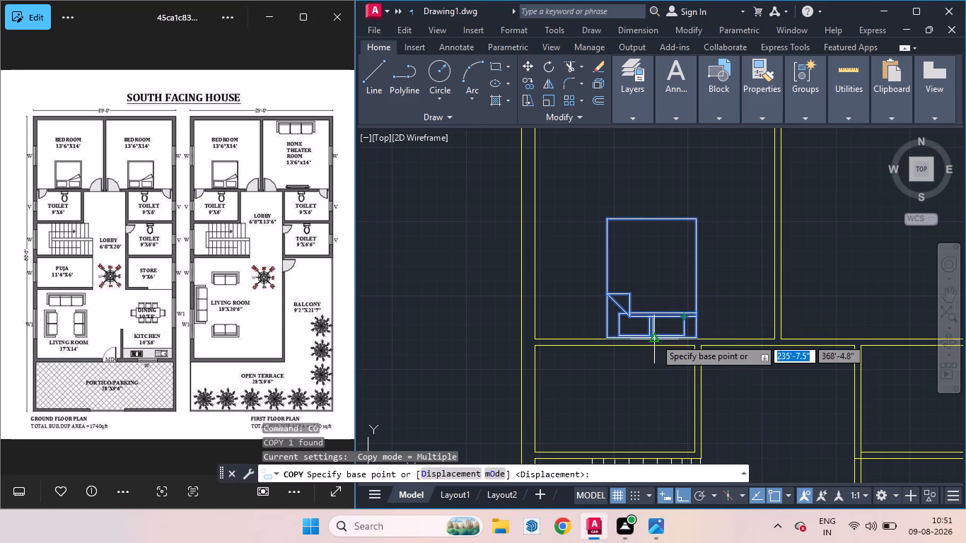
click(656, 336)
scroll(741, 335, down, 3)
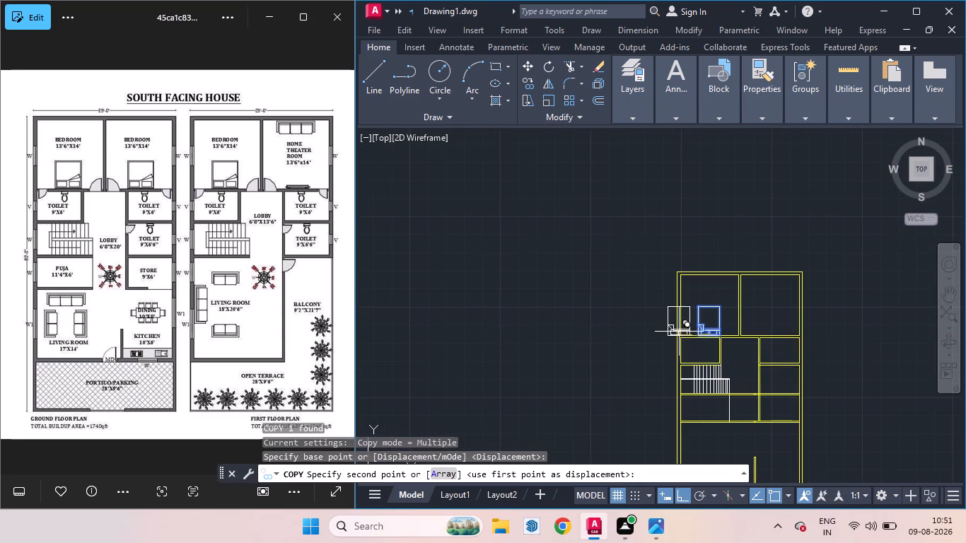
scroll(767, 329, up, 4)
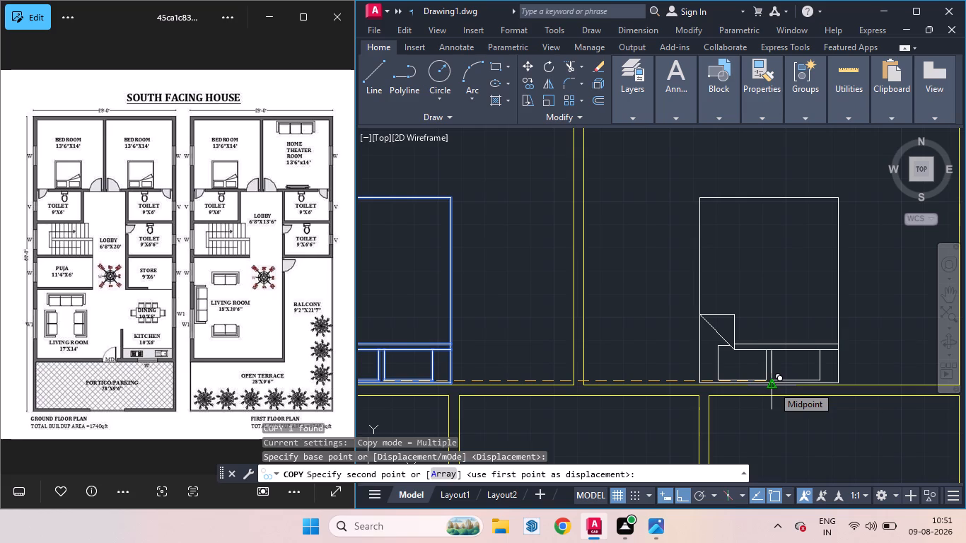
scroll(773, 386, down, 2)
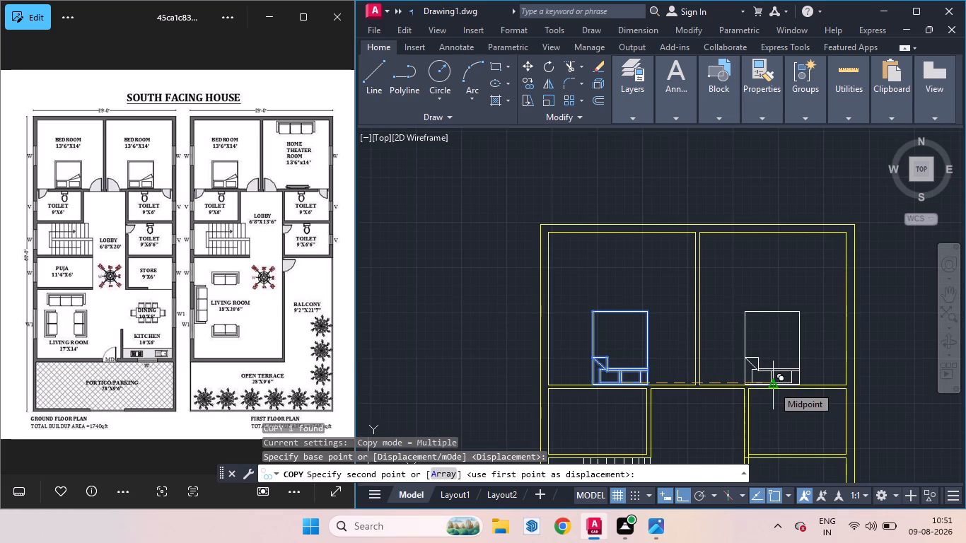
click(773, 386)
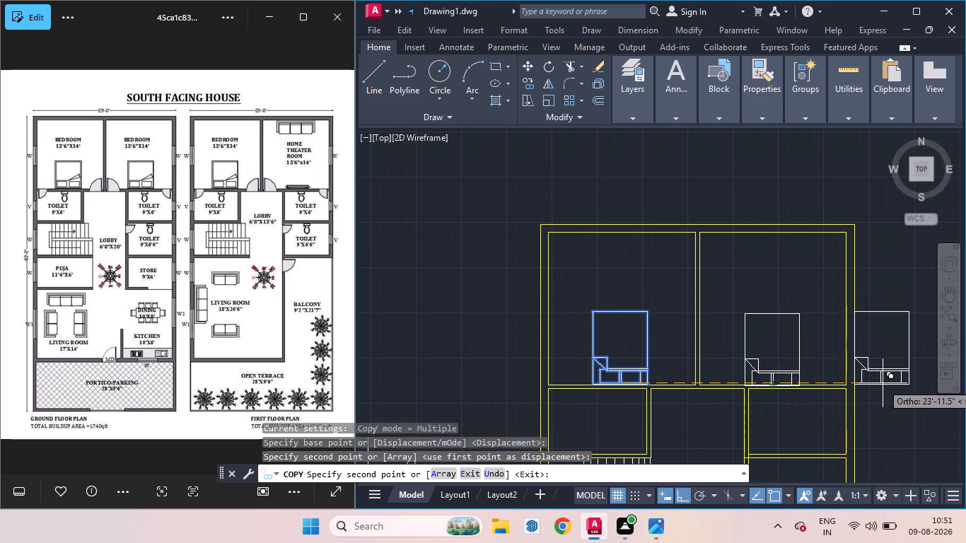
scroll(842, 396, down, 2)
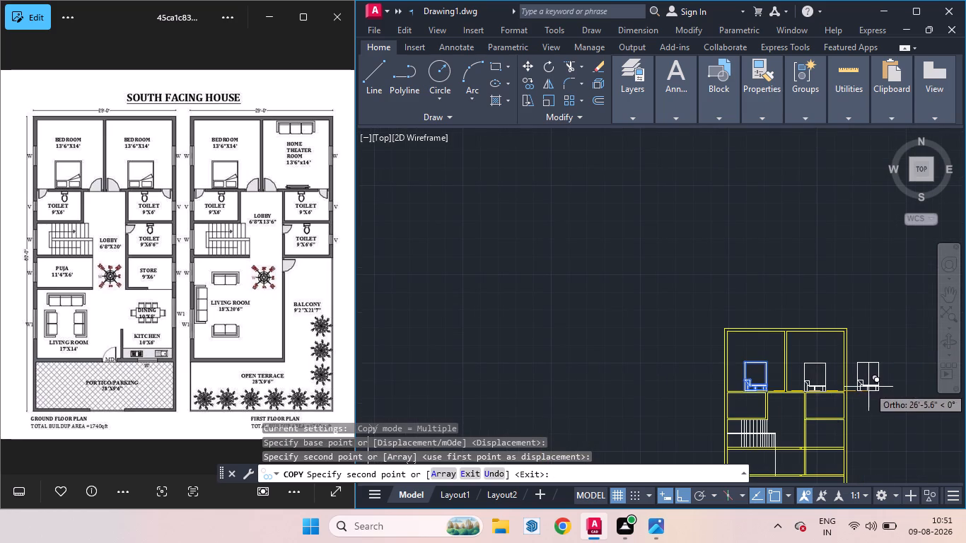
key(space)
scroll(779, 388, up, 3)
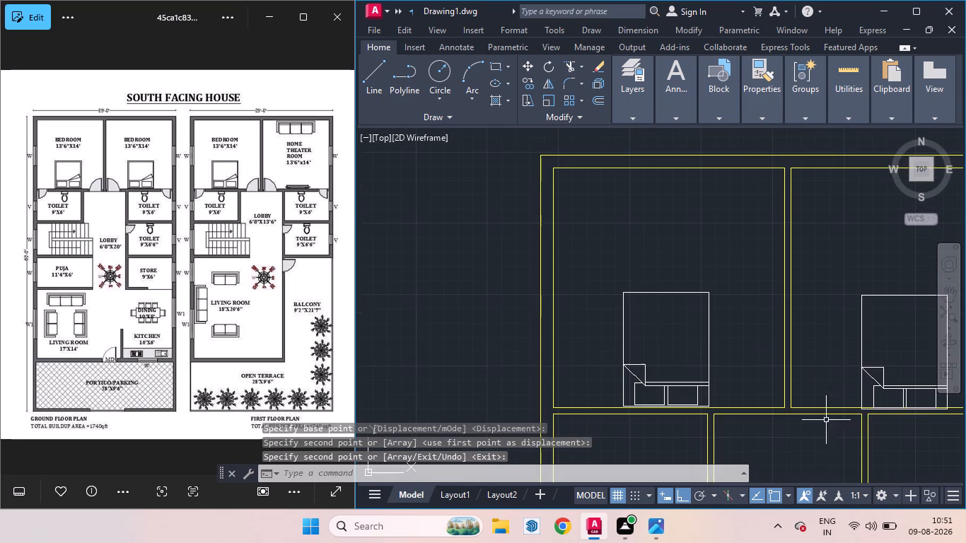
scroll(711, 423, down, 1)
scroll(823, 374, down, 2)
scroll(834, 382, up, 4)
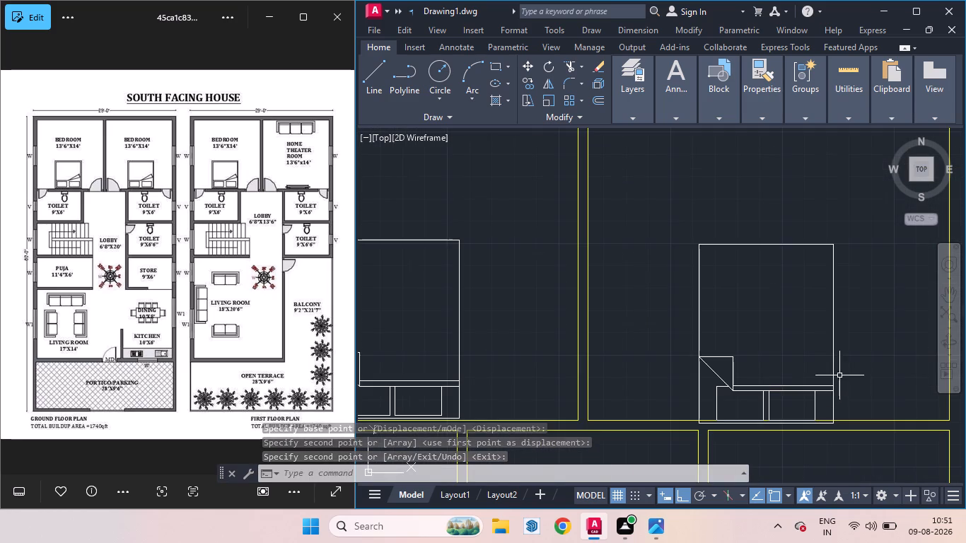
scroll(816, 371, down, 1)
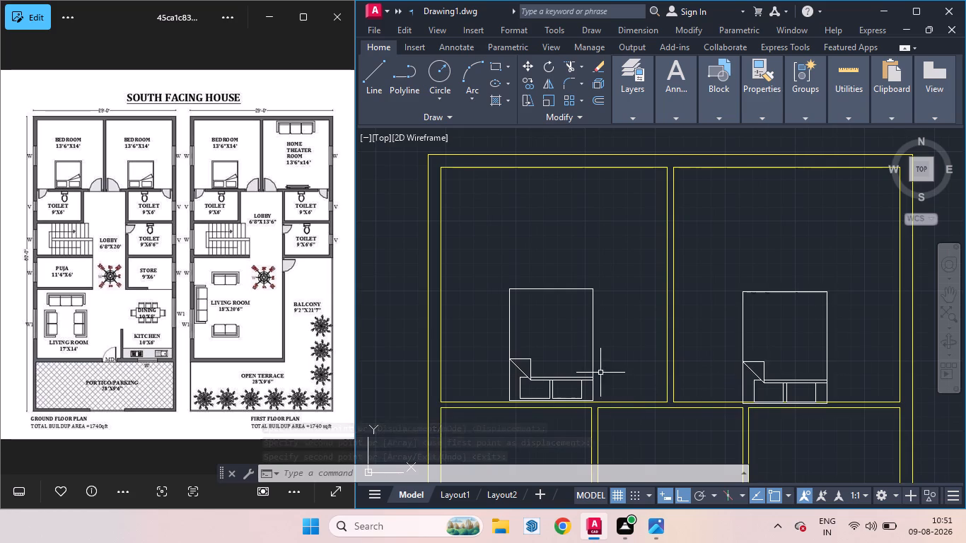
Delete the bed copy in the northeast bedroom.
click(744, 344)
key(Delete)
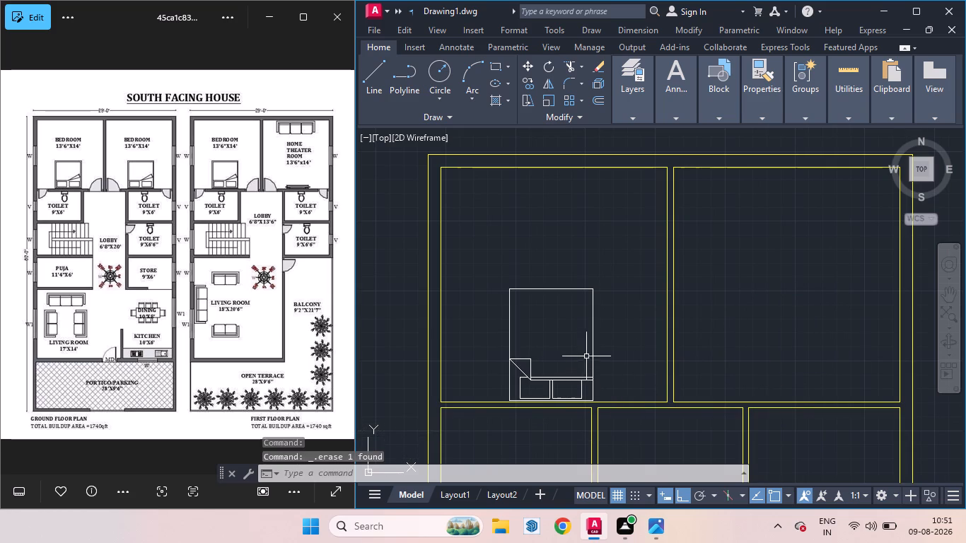
Copy the northwest bedroom's bed about 14'-9" due east into the northeast bedroom, using its northeast corner as base point.
click(593, 356)
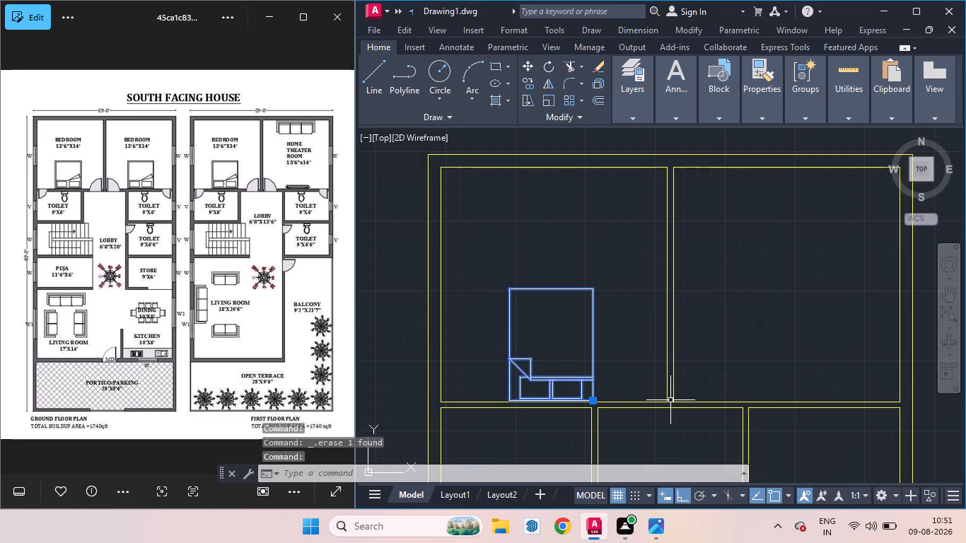
key(c)
key(o)
key(Return)
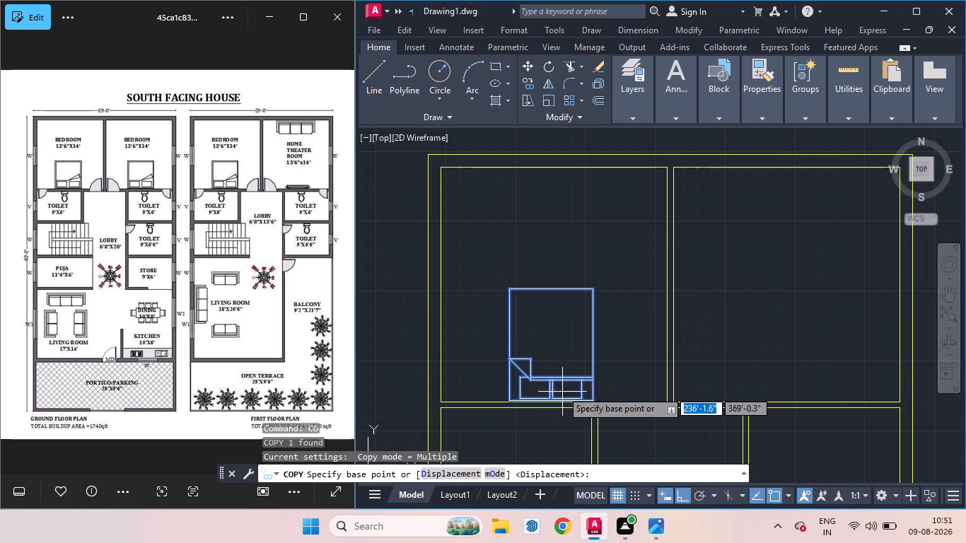
click(593, 289)
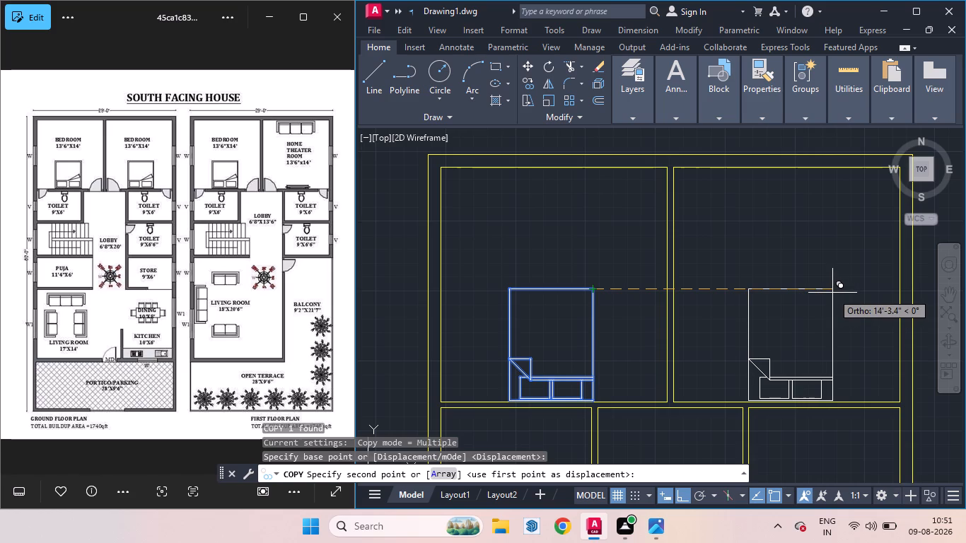
scroll(837, 291, up, 2)
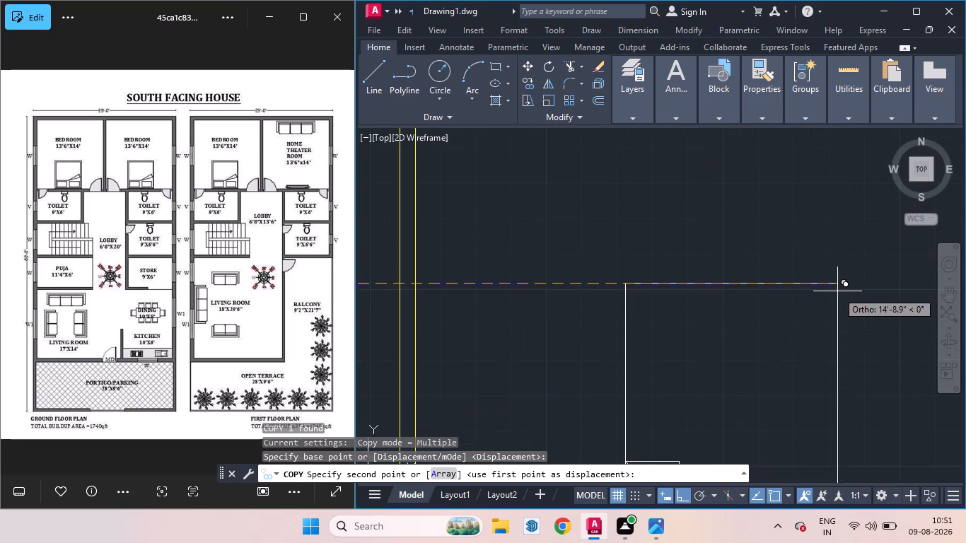
click(837, 291)
scroll(721, 381, down, 8)
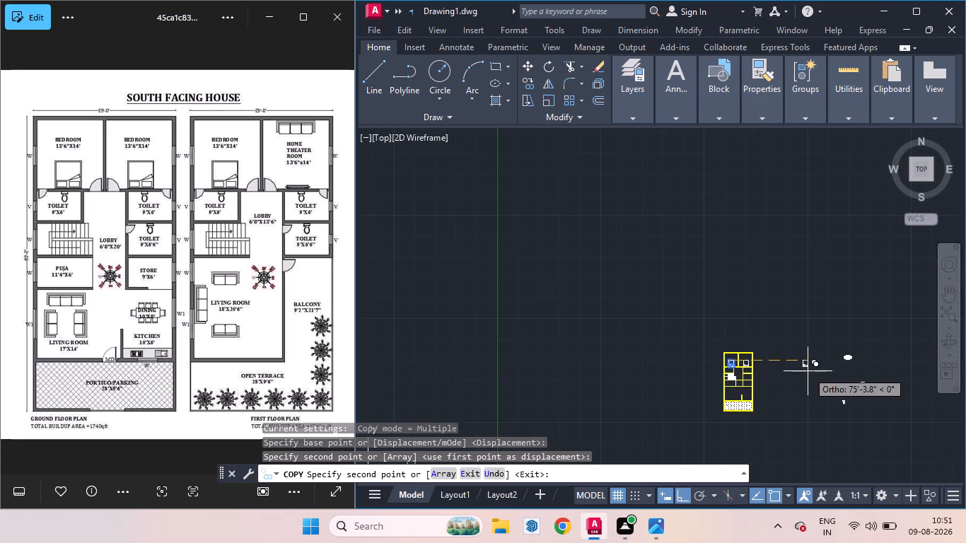
key(space)
scroll(757, 366, up, 4)
scroll(630, 402, up, 3)
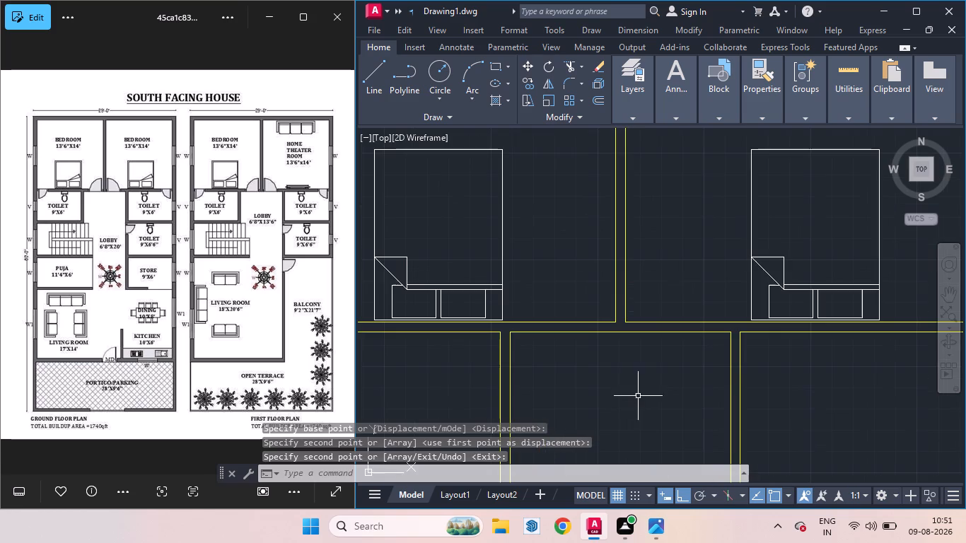
scroll(594, 359, down, 3)
scroll(569, 313, up, 3)
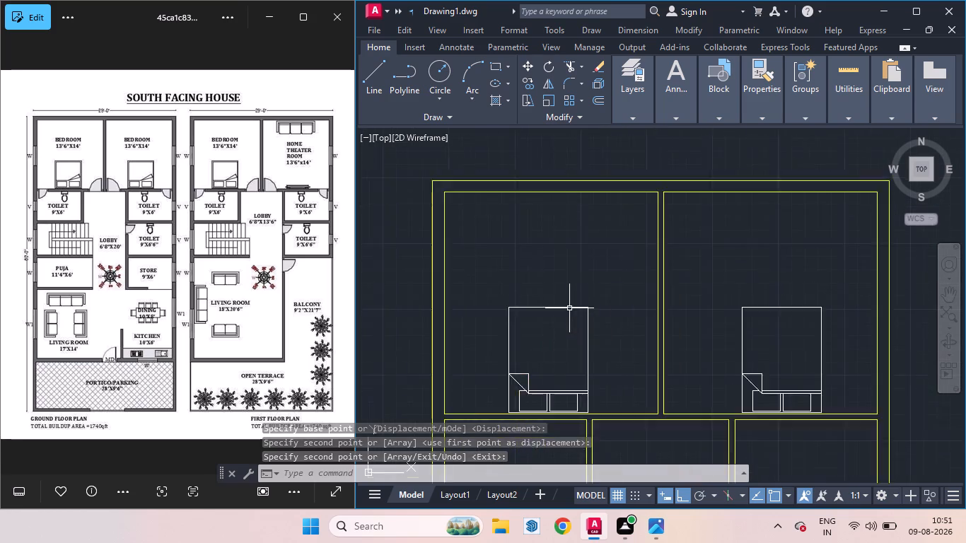
scroll(610, 313, down, 2)
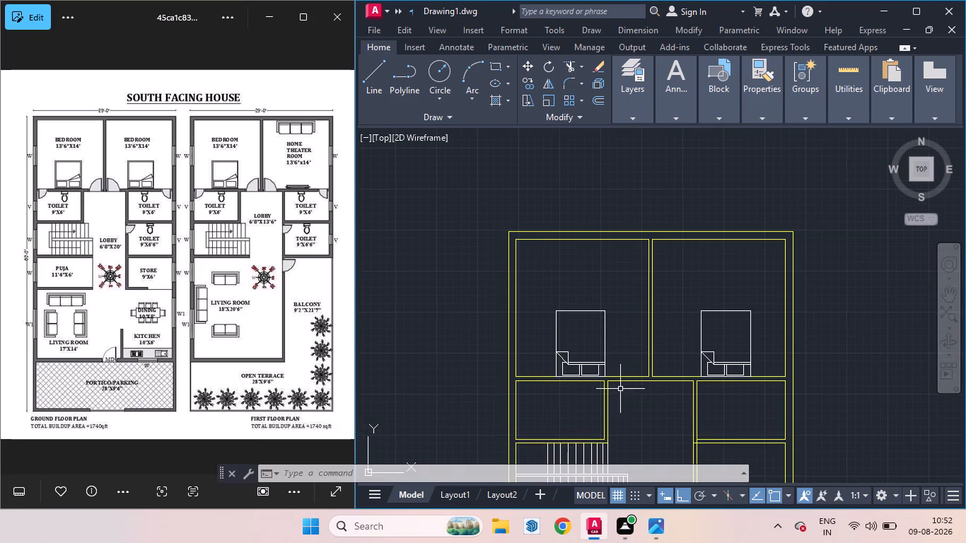
Move the northwest bedroom's bed about 7.7" due west along the south wall, using its southwest corner as base point.
click(557, 353)
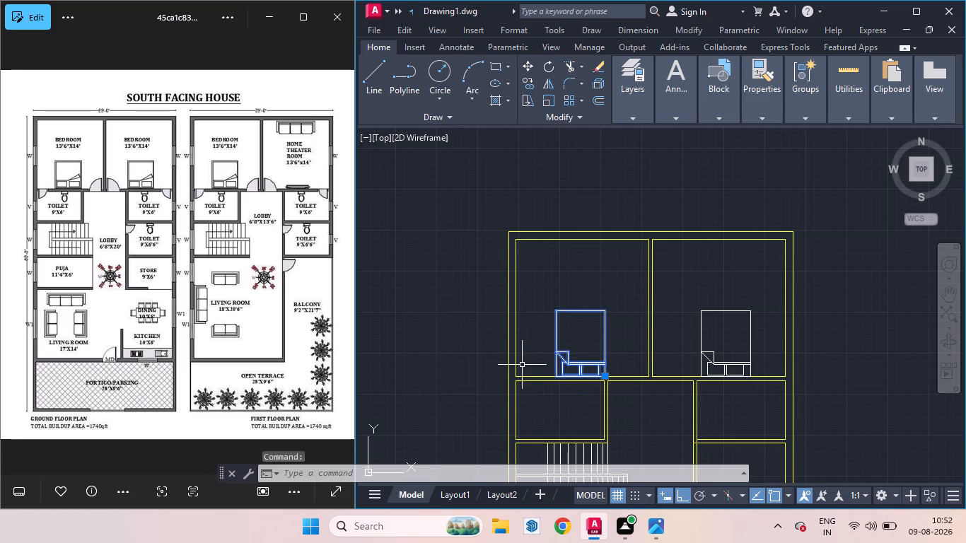
key(m)
key(Return)
scroll(561, 386, up, 4)
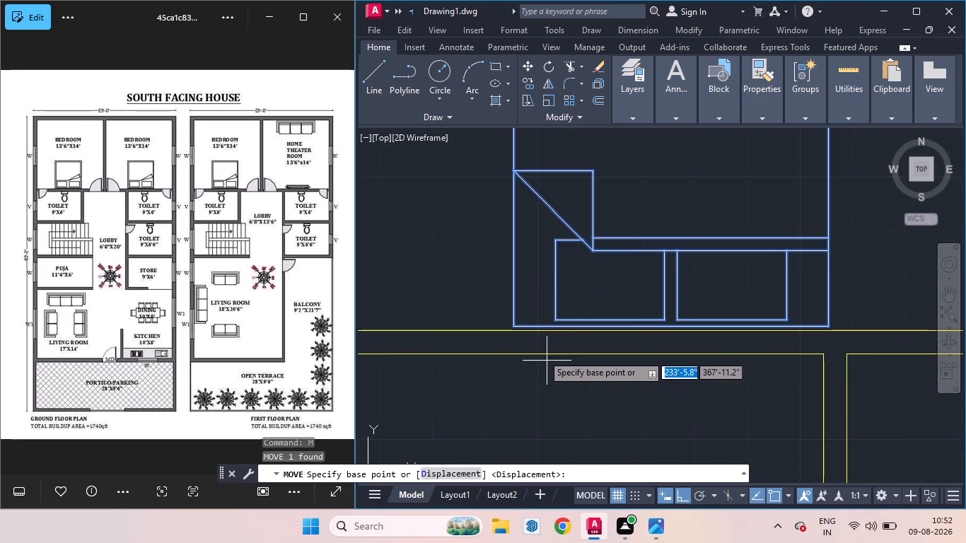
click(512, 327)
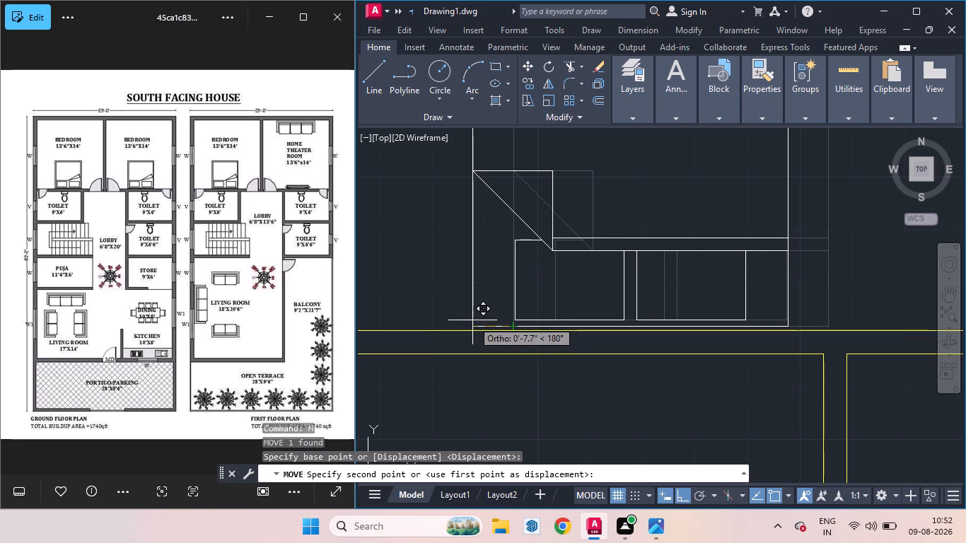
click(472, 320)
Move the dining table set, with Ortho off, from beside the plan into the dining area north of the kitchen partition.
scroll(445, 399, down, 5)
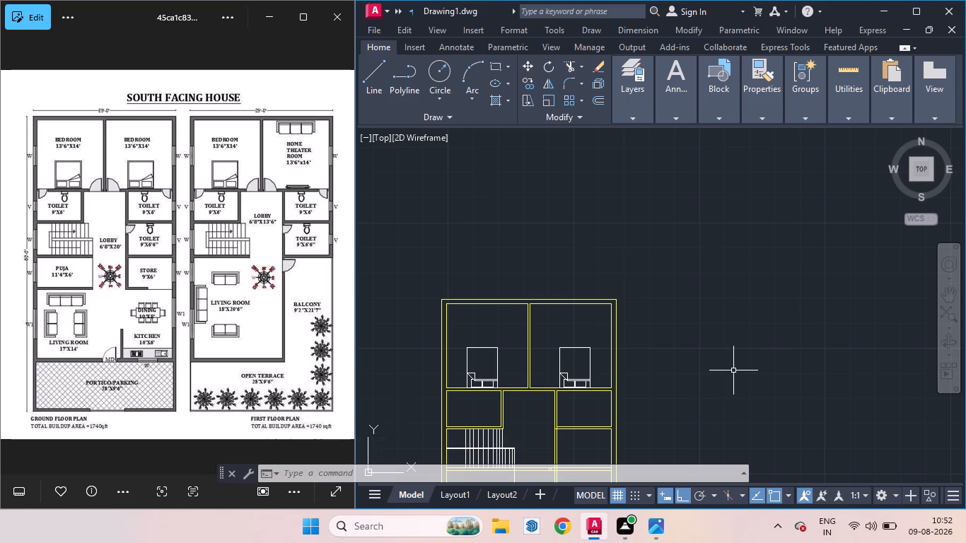
scroll(733, 370, down, 3)
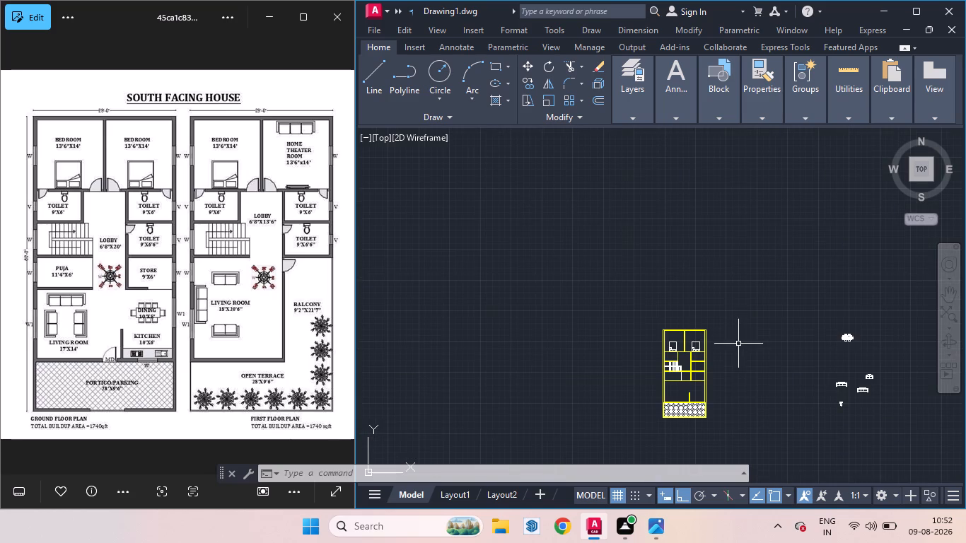
scroll(716, 436, up, 2)
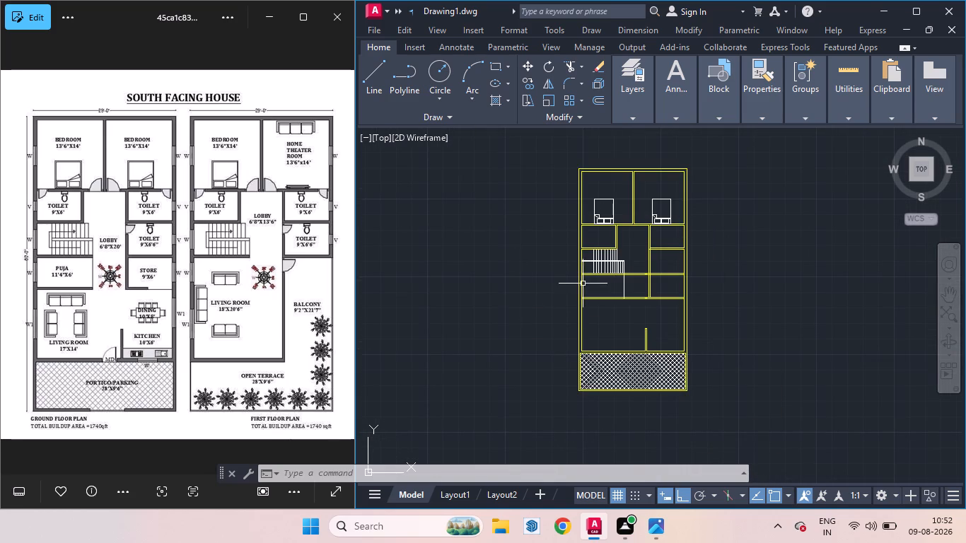
scroll(638, 306, down, 2)
scroll(820, 283, up, 2)
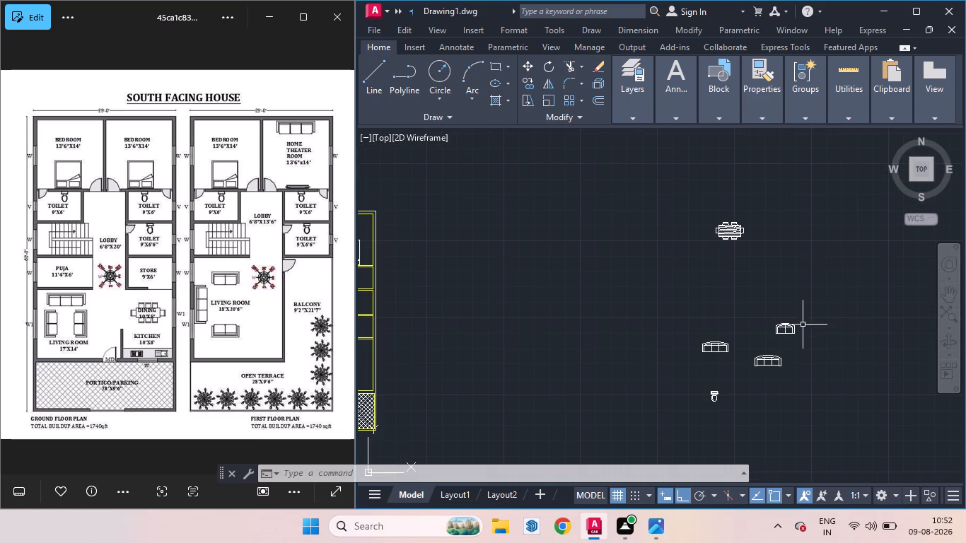
click(729, 233)
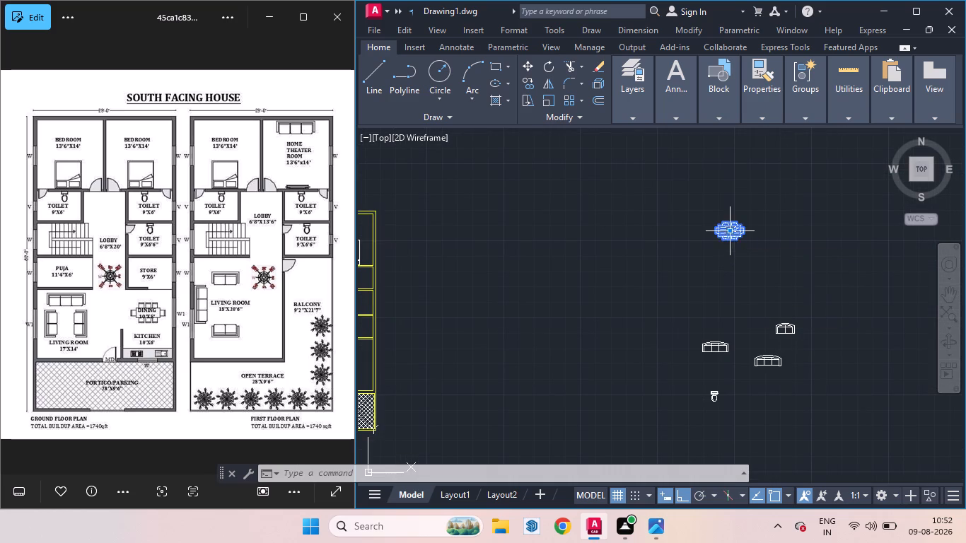
key(m)
key(Return)
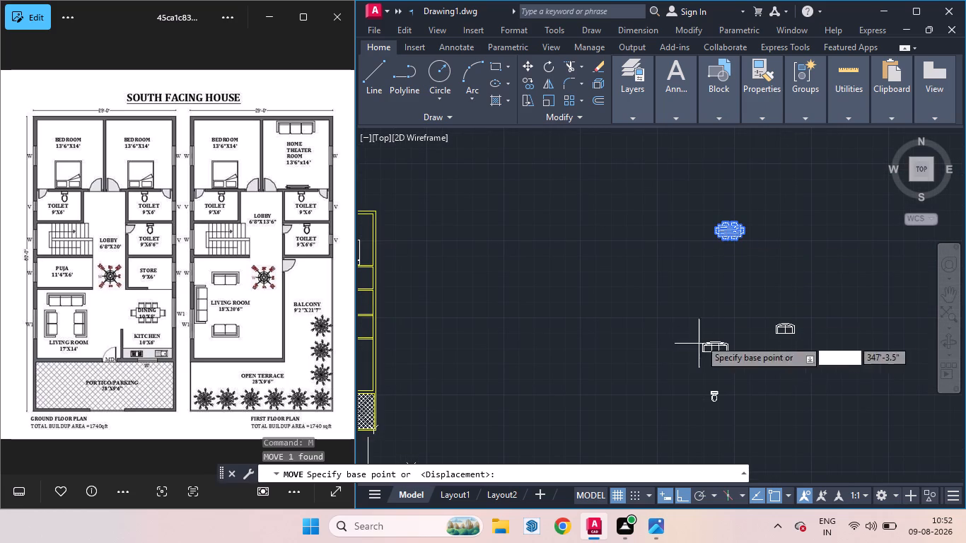
click(735, 226)
scroll(675, 300, down, 3)
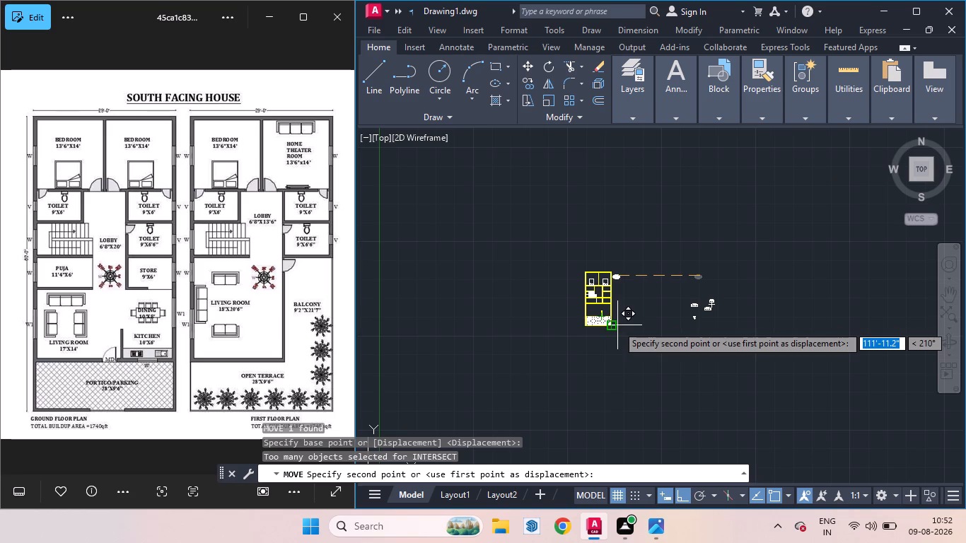
click(681, 494)
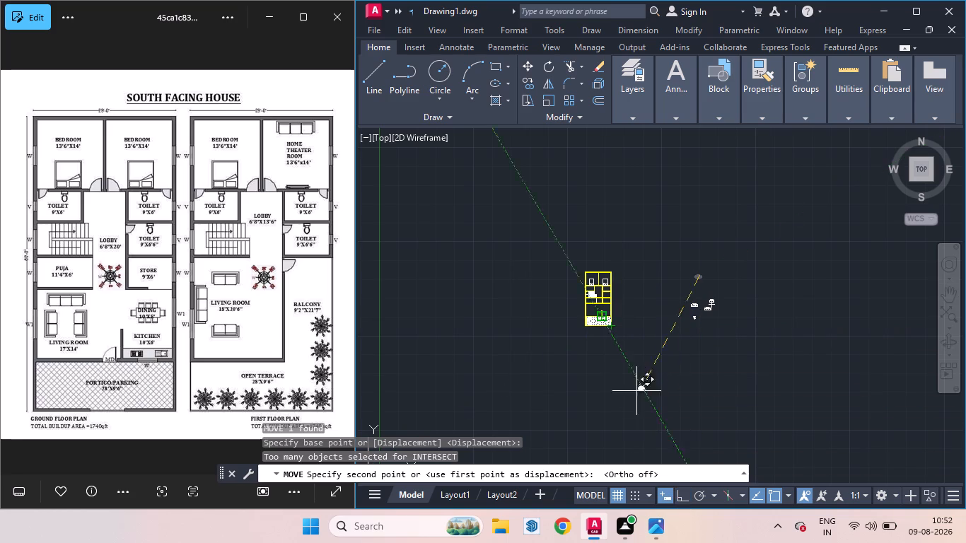
scroll(603, 298, up, 5)
scroll(605, 306, down, 2)
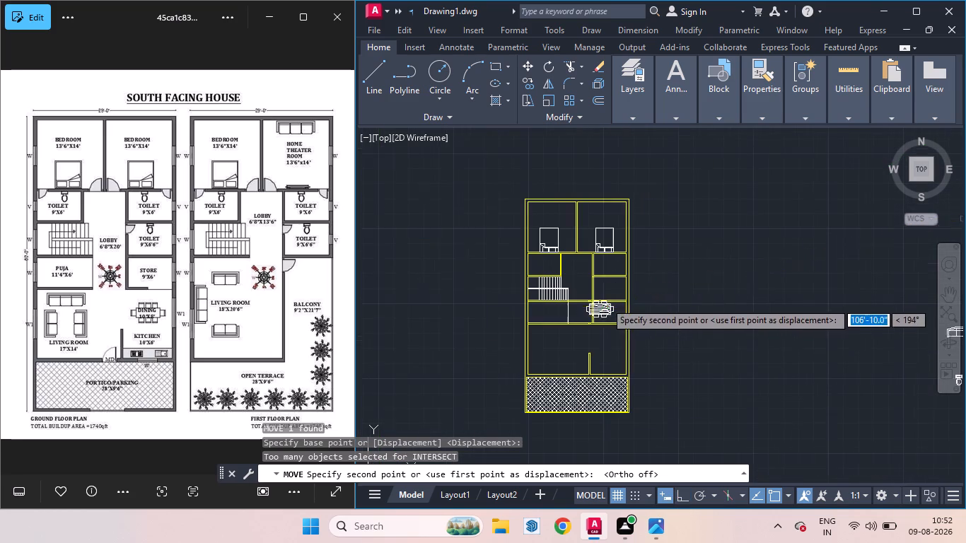
scroll(600, 343, up, 3)
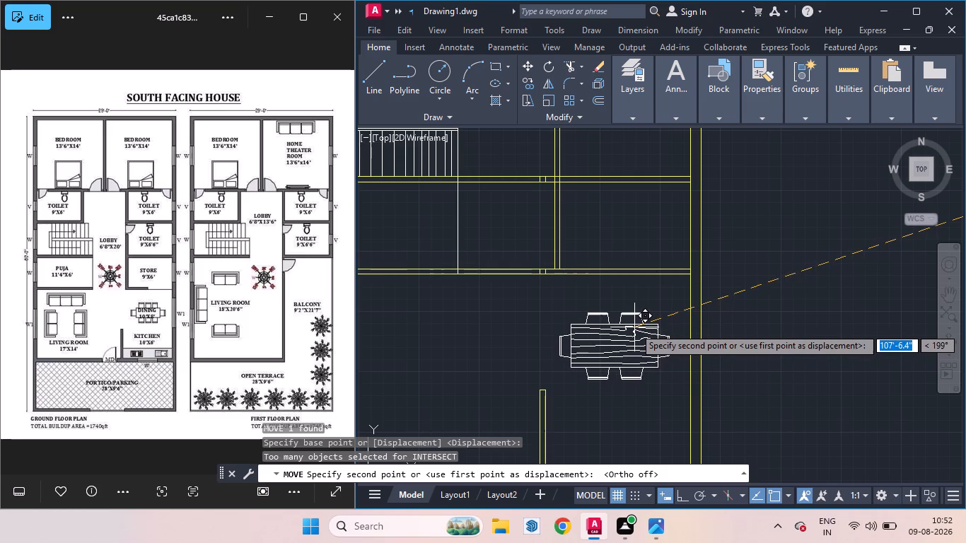
click(636, 327)
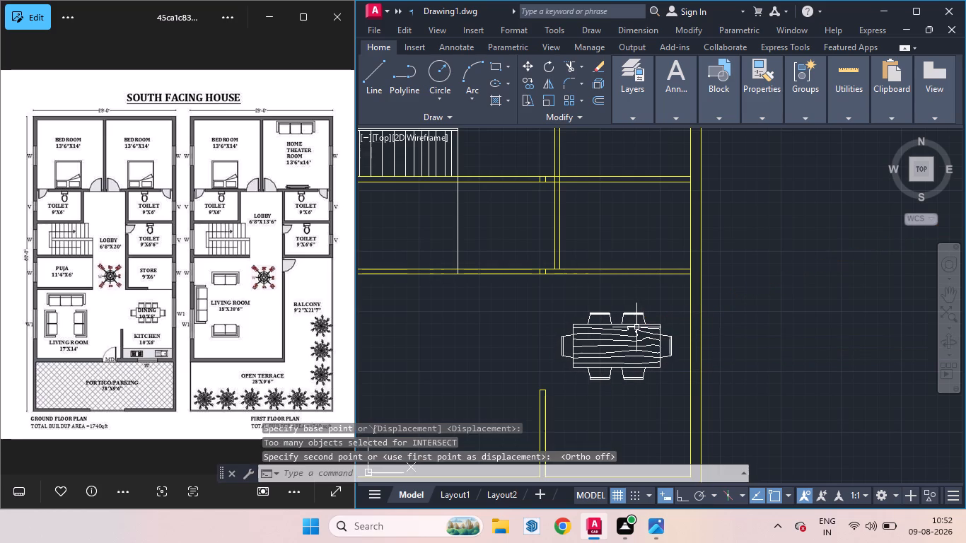
Maximize the drawing window and make xl the current layer.
scroll(738, 354, down, 3)
scroll(772, 372, up, 1)
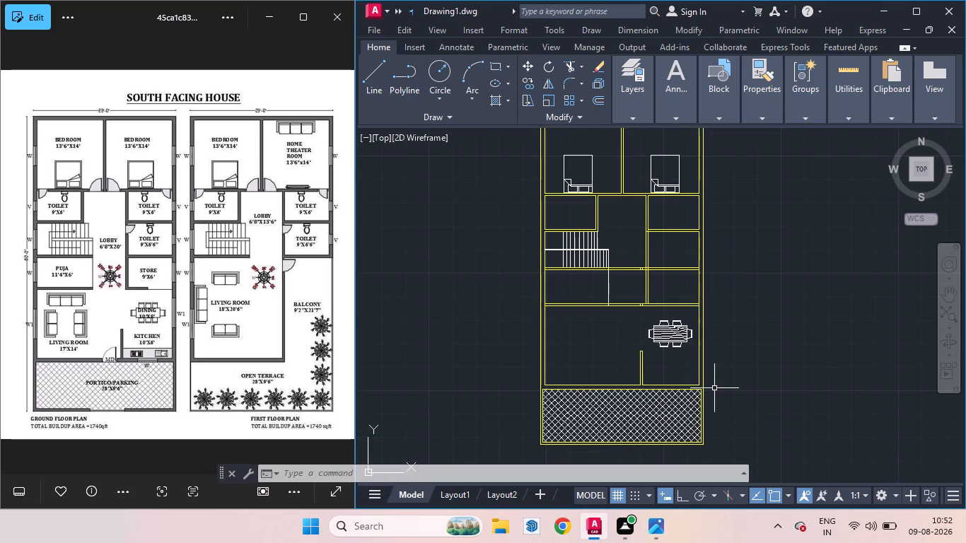
scroll(712, 389, down, 1)
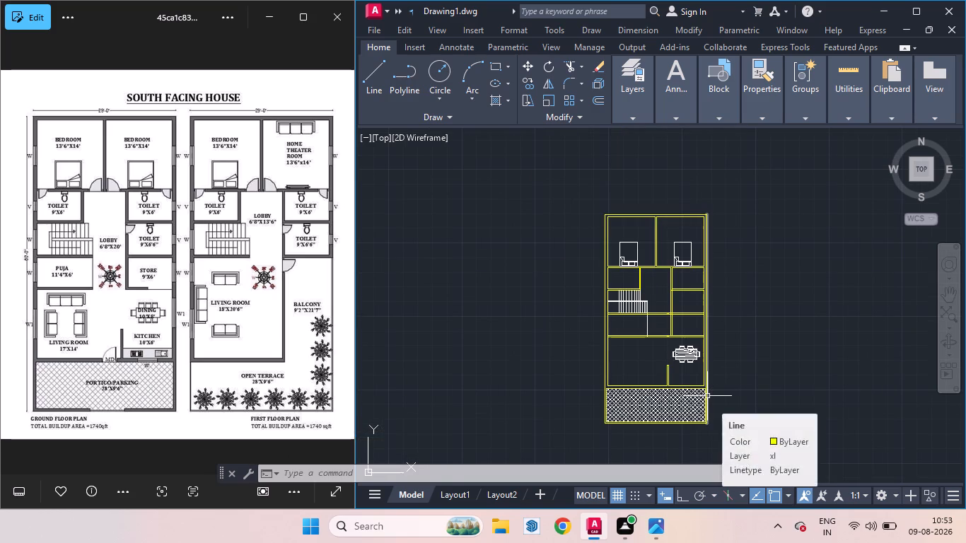
scroll(756, 382, up, 1)
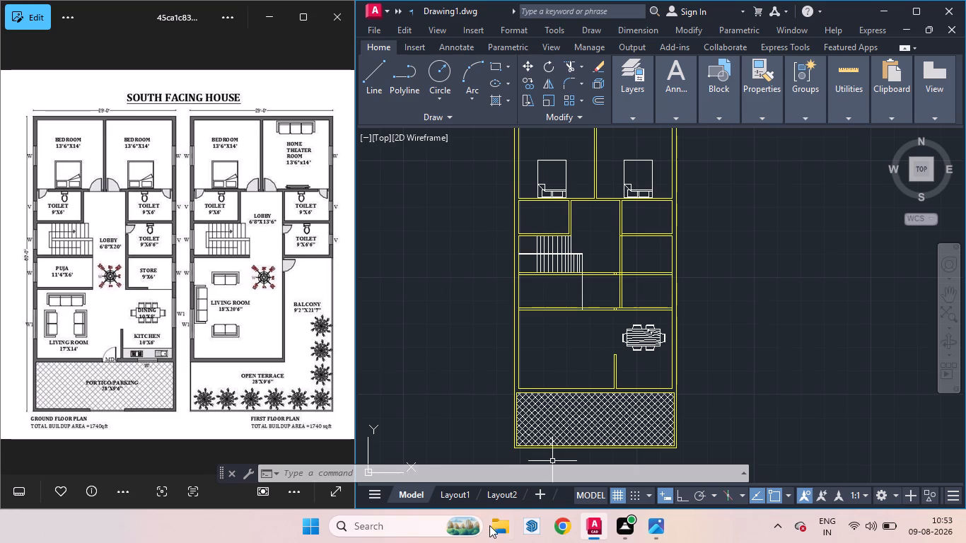
click(918, 12)
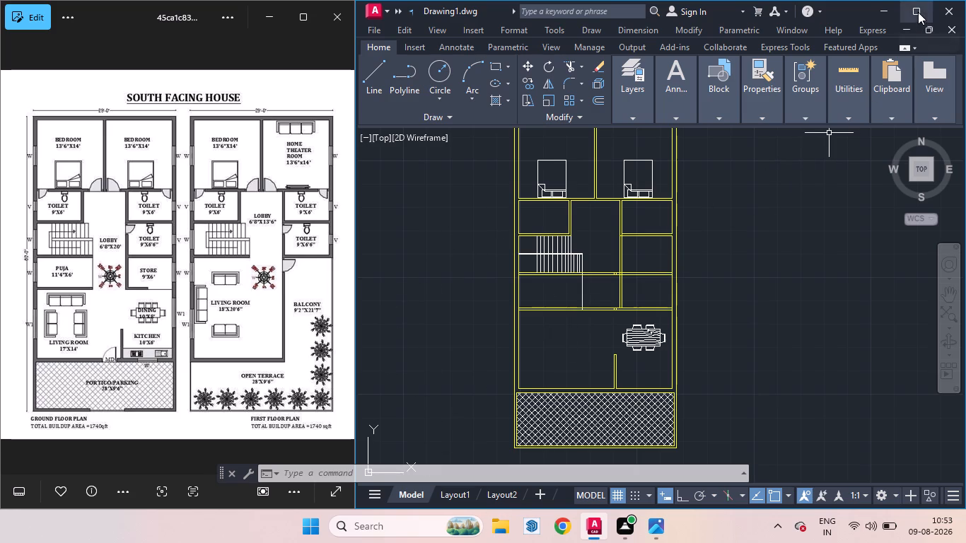
click(436, 63)
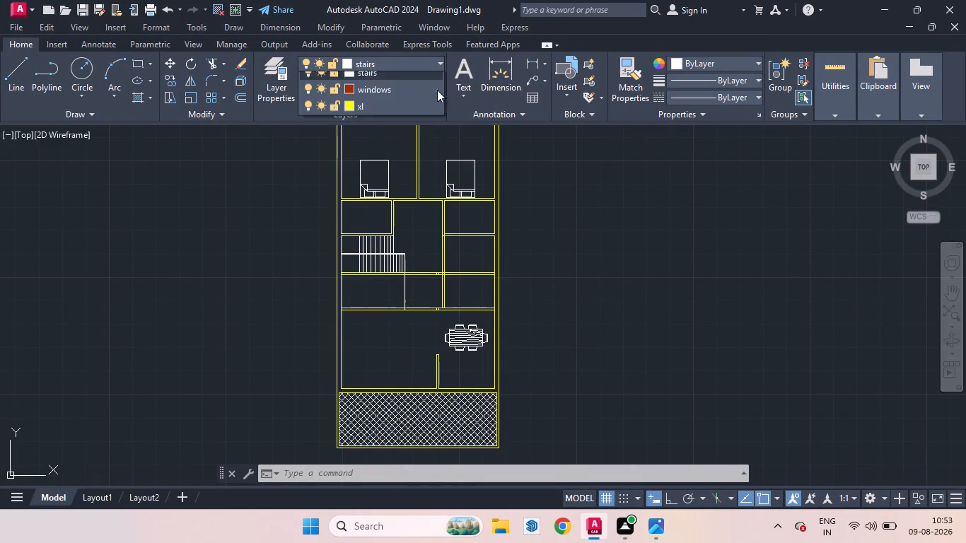
click(379, 165)
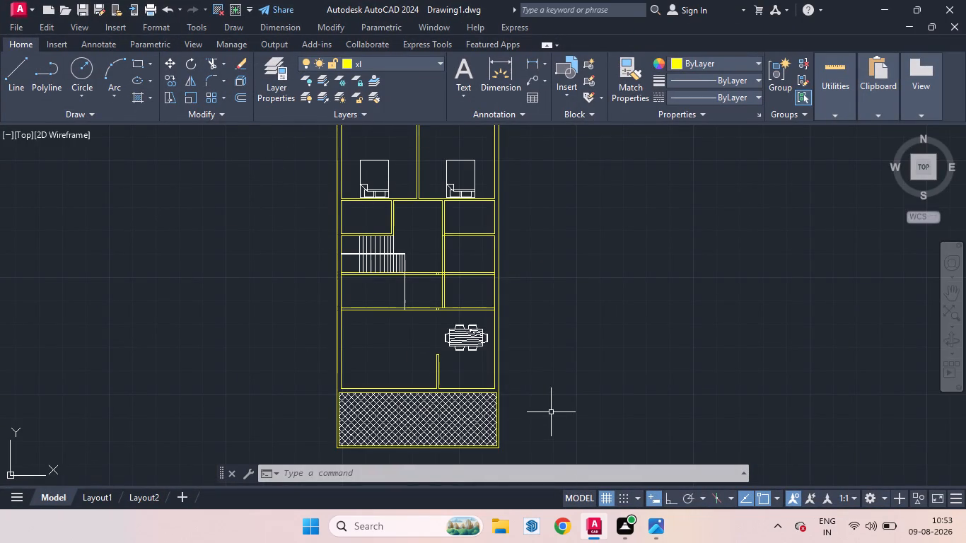
With Ortho on, draw a kitchen counter line about 13' long from the partition's east face due east past the outer wall.
key(l)
key(Return)
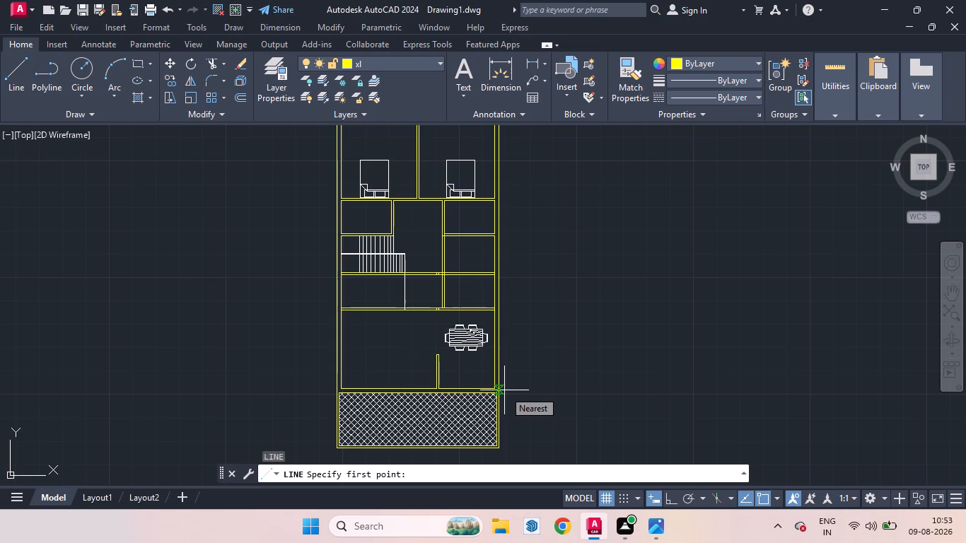
scroll(407, 378, up, 1)
scroll(469, 378, up, 2)
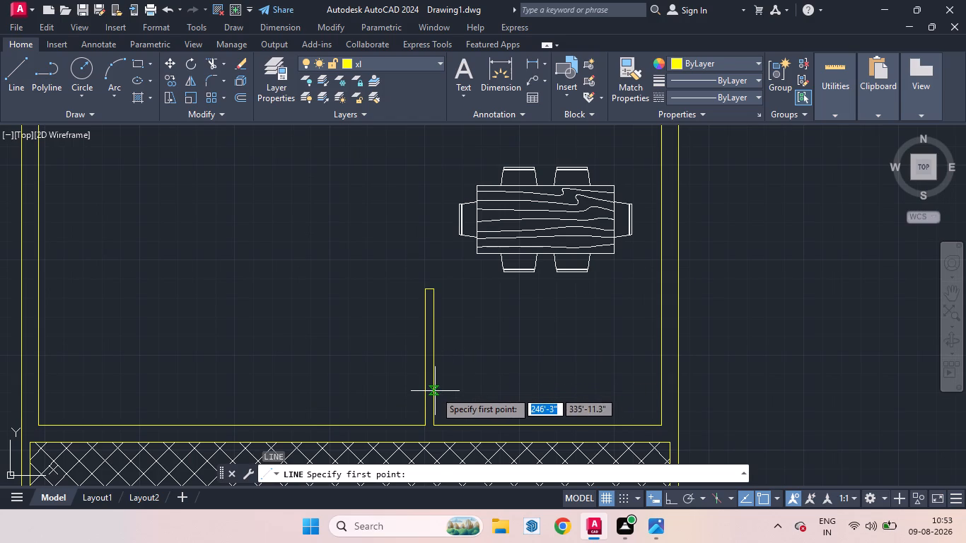
click(435, 391)
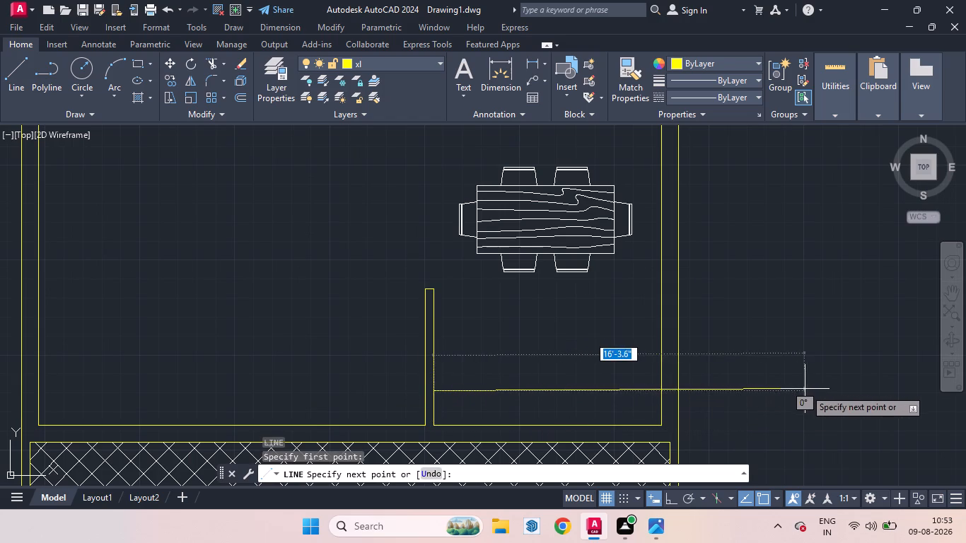
click(673, 498)
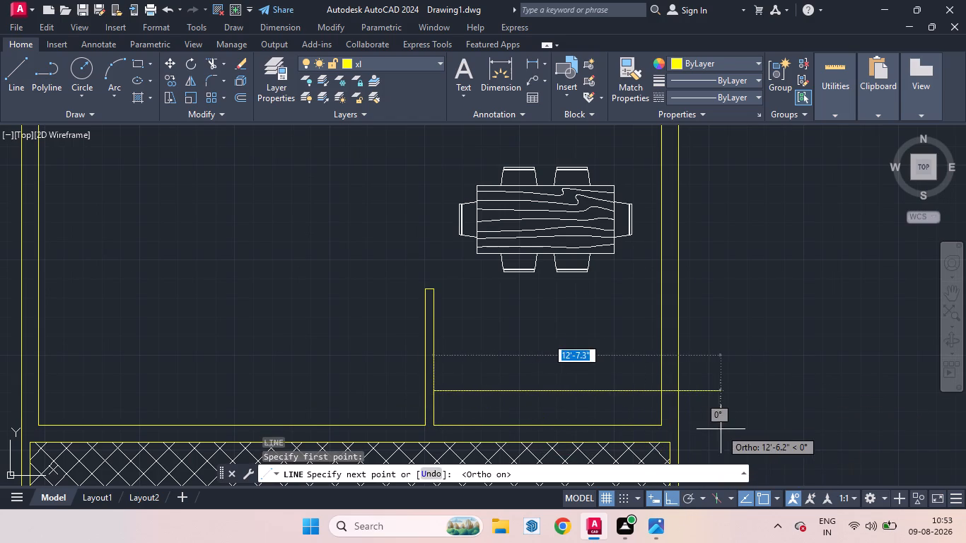
click(732, 427)
key(space)
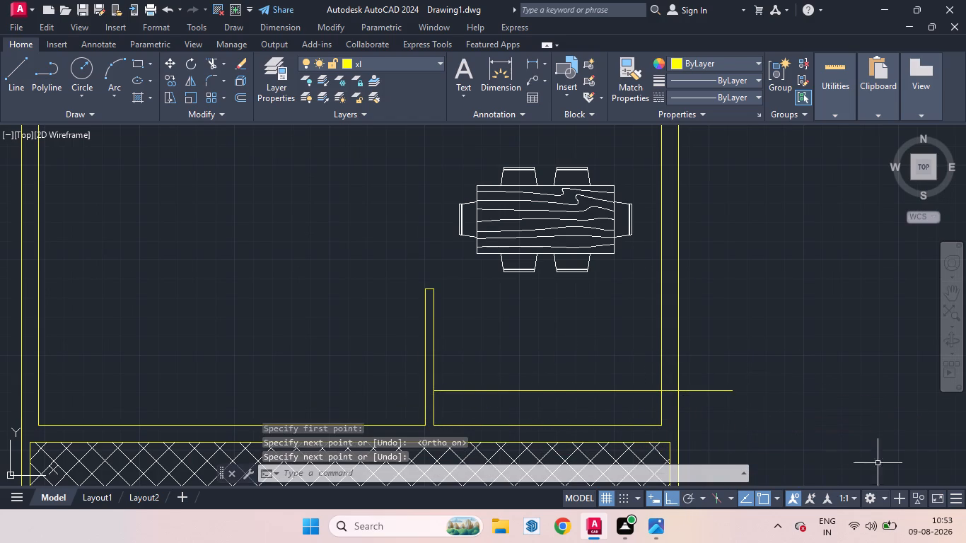
Trim the kitchen counter line back to the inner face of the east wall.
text(tr)
key(Return)
key(Return)
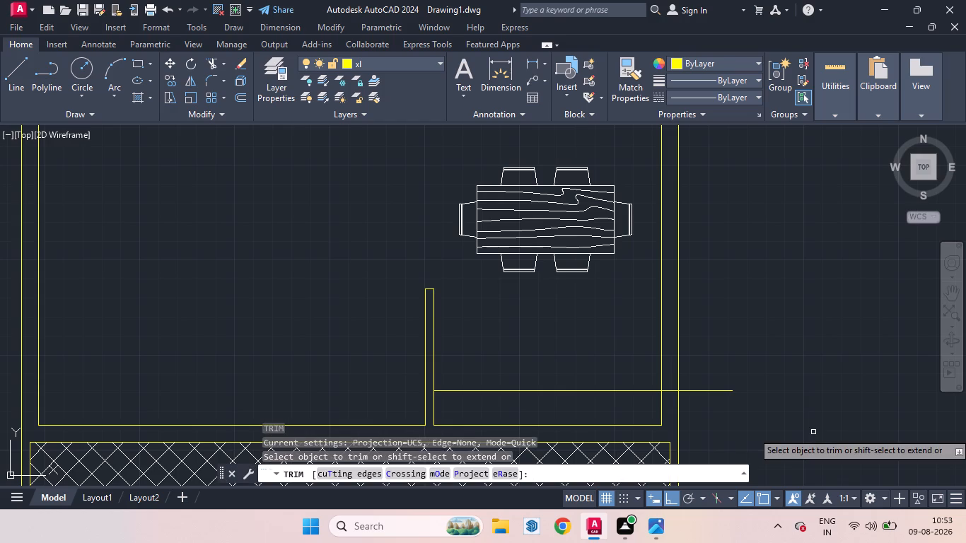
drag(704, 380, 710, 433)
drag(670, 376, 670, 392)
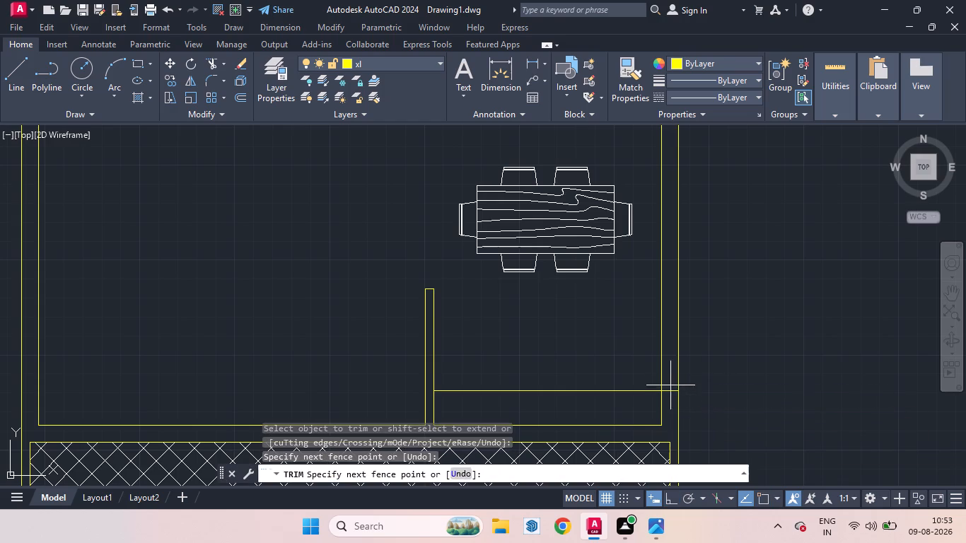
drag(670, 392, 672, 402)
key(space)
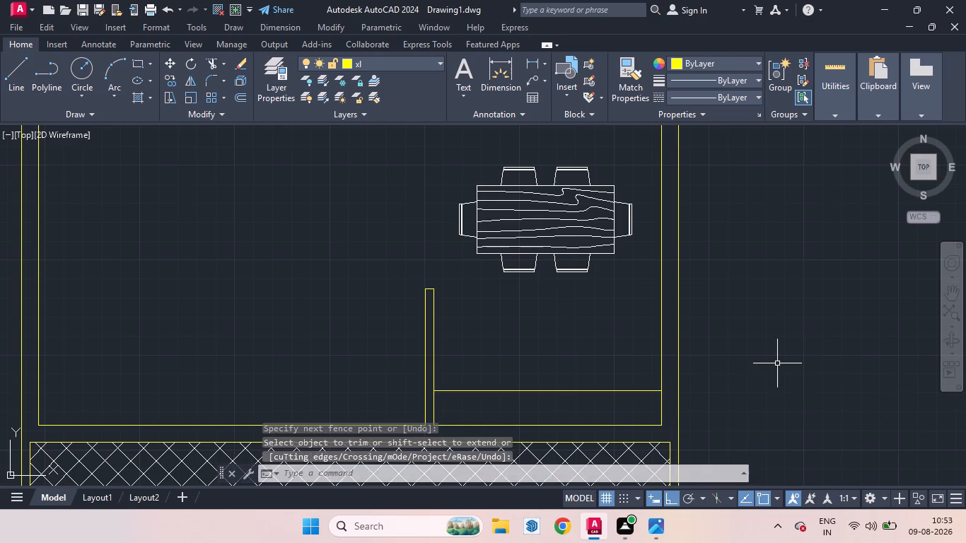
Snap the reference floor plan image beside the drawing window and widen the drawing's share of the screen.
scroll(777, 363, down, 3)
scroll(718, 359, up, 2)
scroll(657, 353, down, 2)
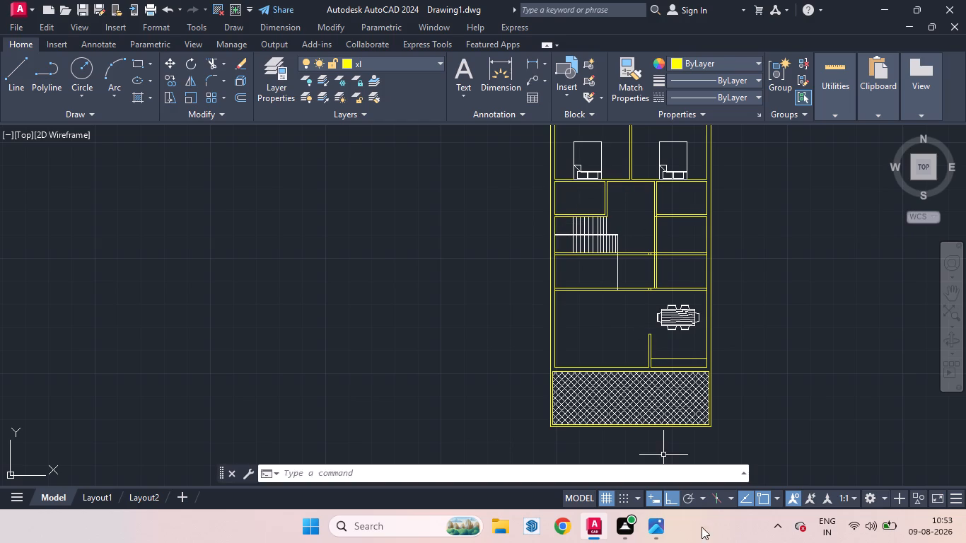
click(650, 533)
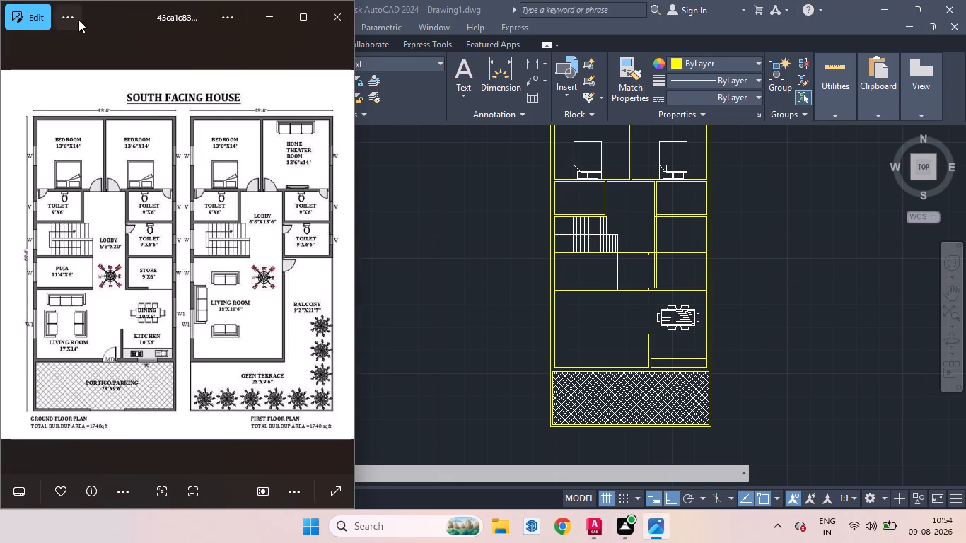
drag(107, 5, 0, 110)
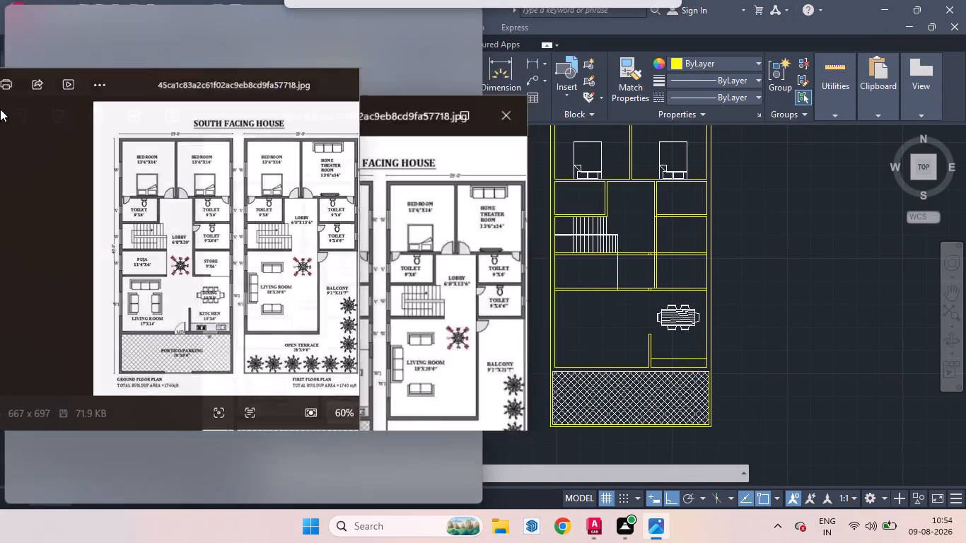
click(668, 296)
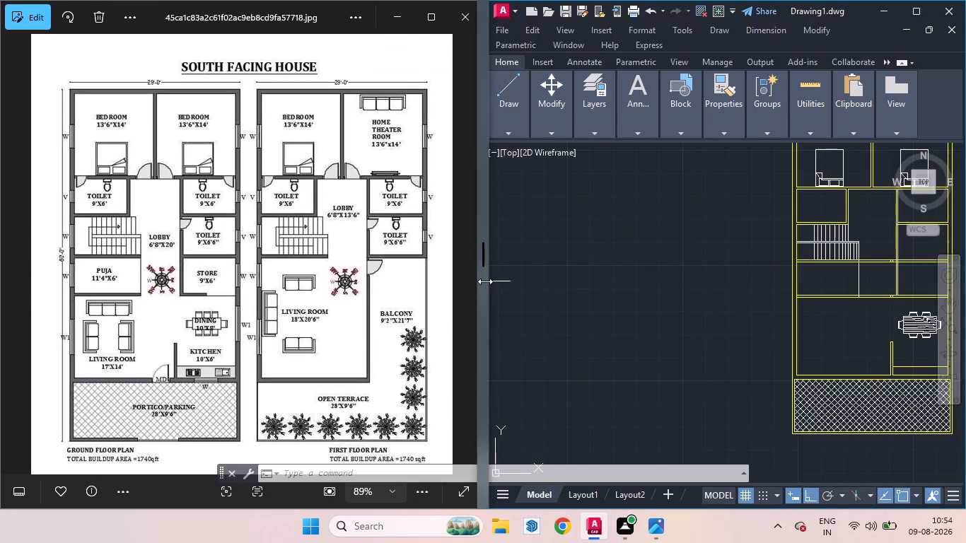
drag(485, 281, 346, 283)
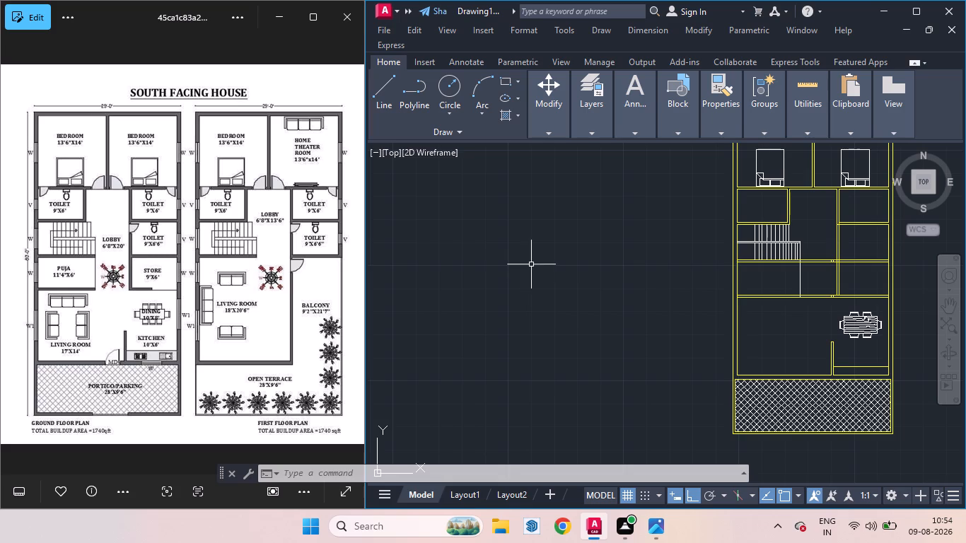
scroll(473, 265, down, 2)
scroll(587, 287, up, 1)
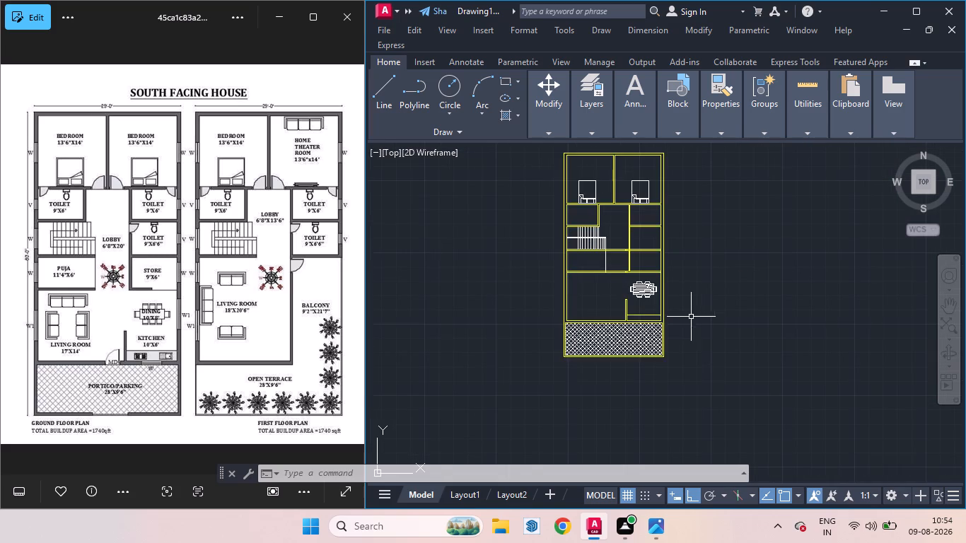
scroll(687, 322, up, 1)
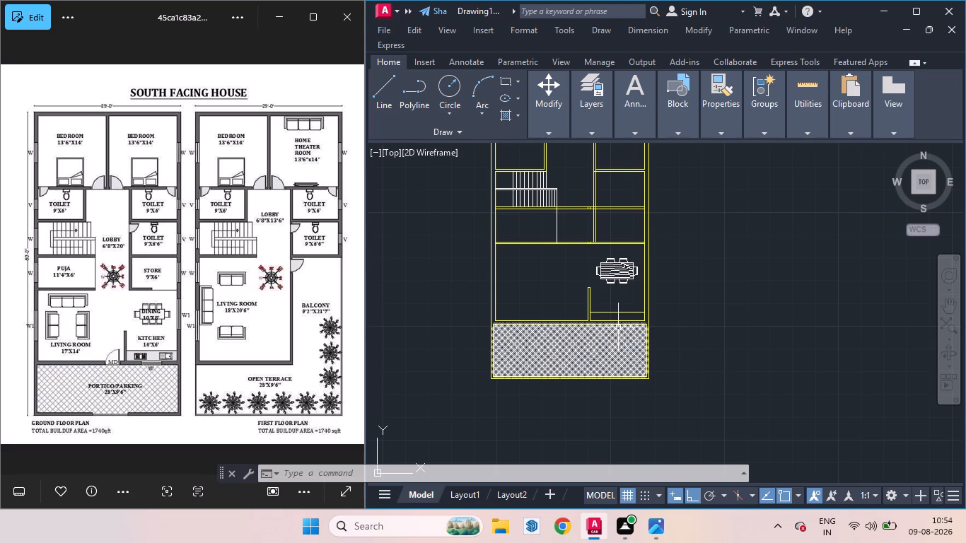
Open DesignCenter and display the blocks of the Kitchens.dwg sample drawing.
scroll(619, 326, up, 2)
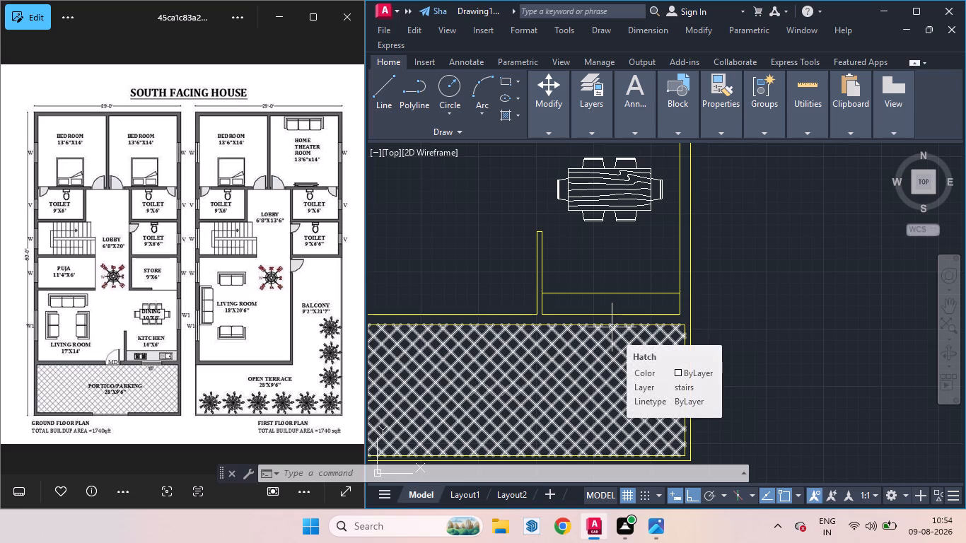
scroll(612, 327, up, 1)
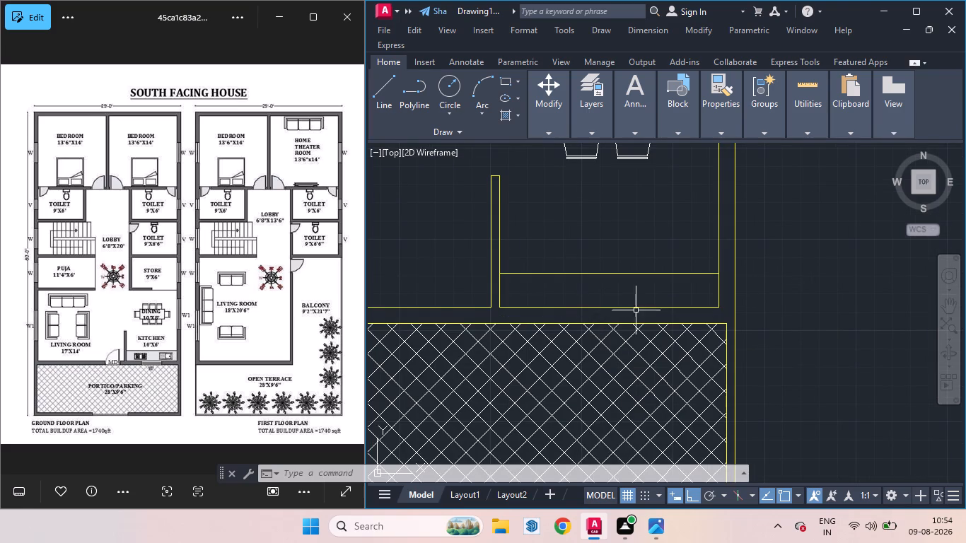
scroll(678, 325, down, 5)
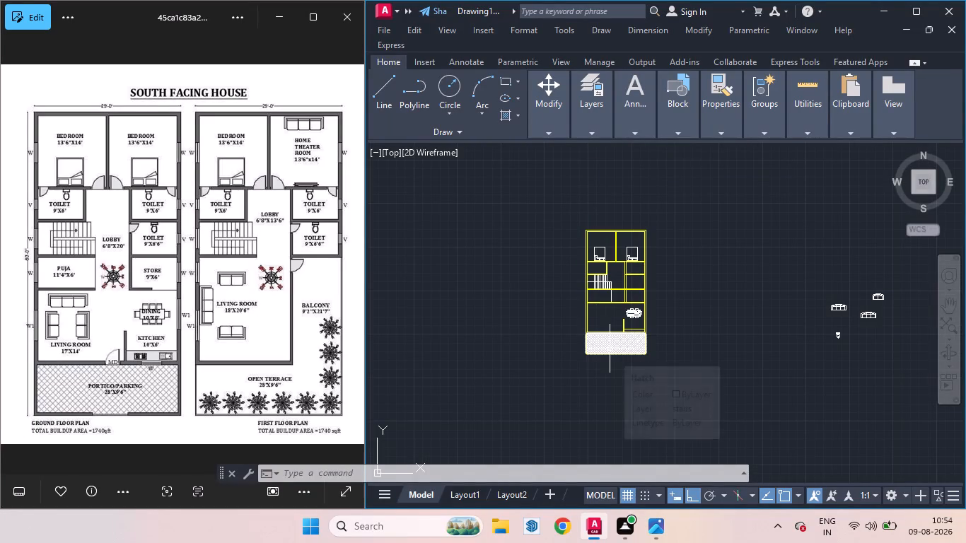
text(dc)
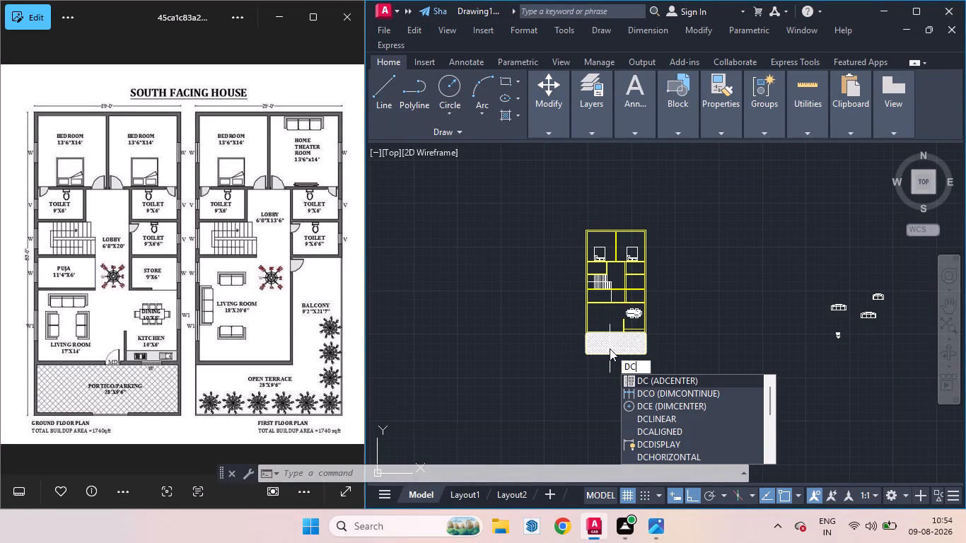
key(Return)
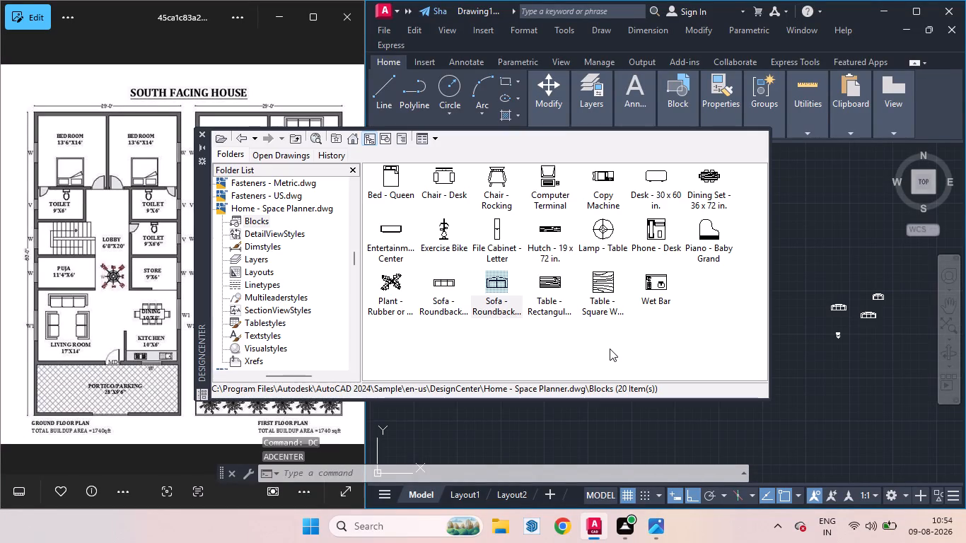
scroll(250, 258, up, 2)
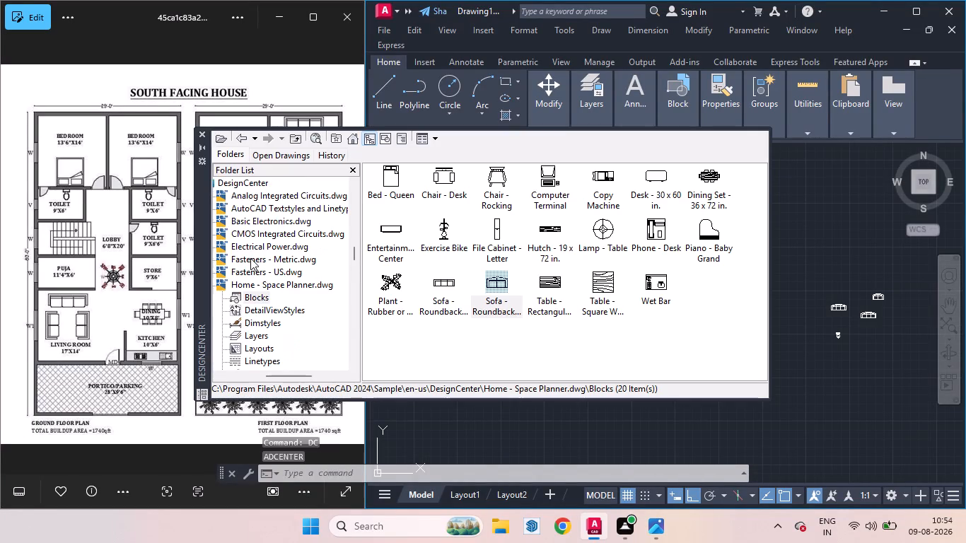
scroll(250, 264, down, 3)
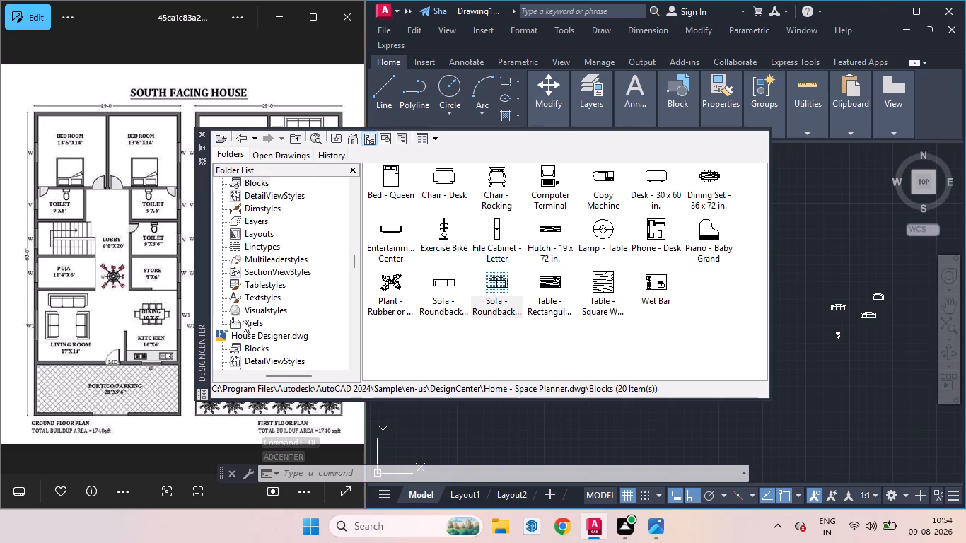
double_click(256, 348)
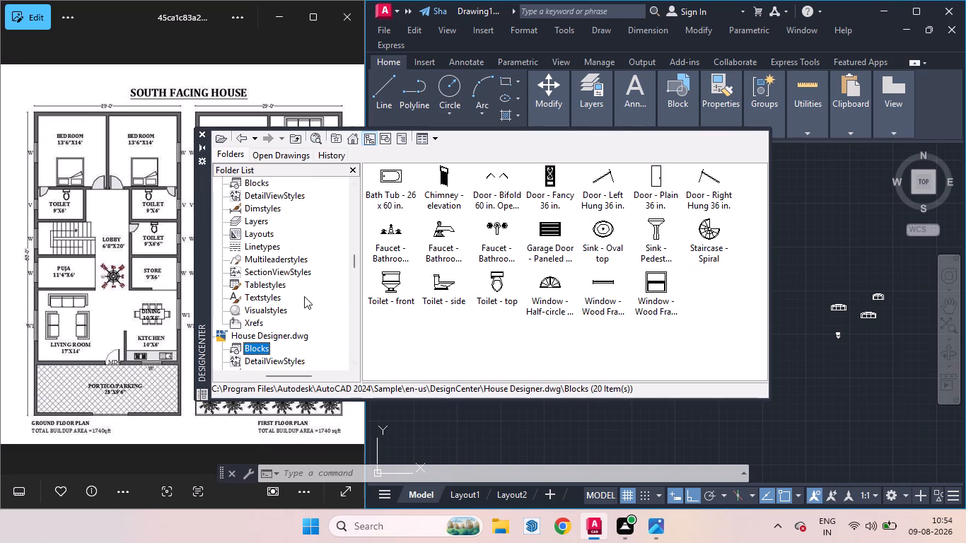
scroll(287, 308, down, 4)
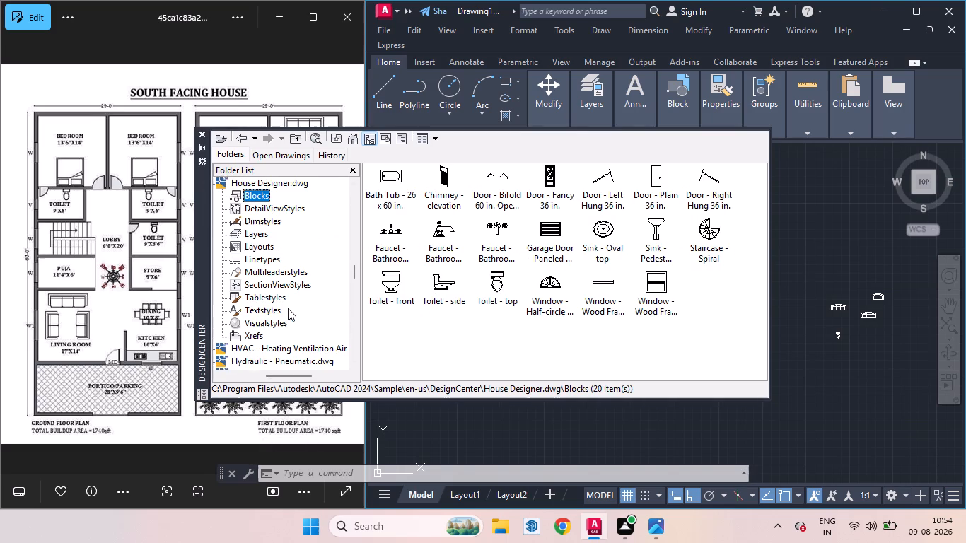
scroll(288, 308, down, 1)
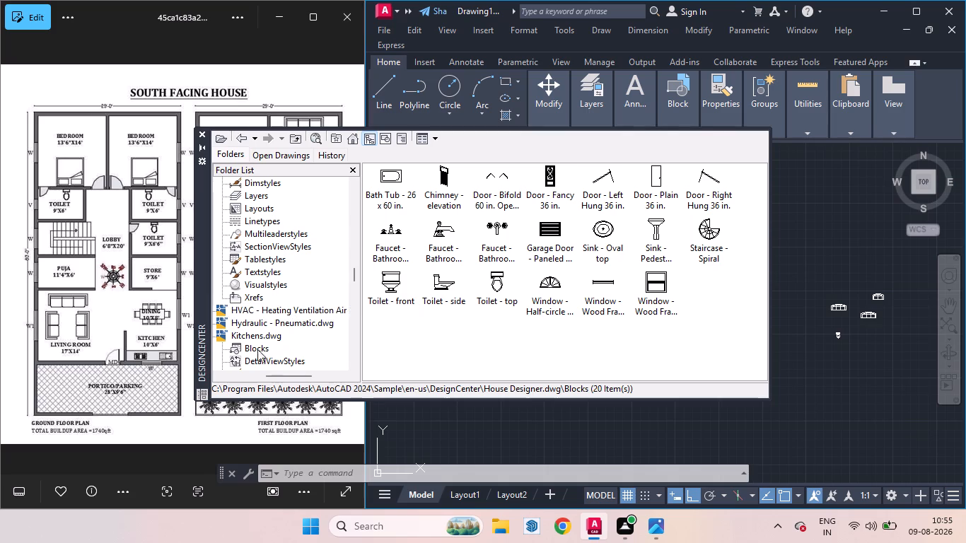
click(247, 349)
click(247, 349)
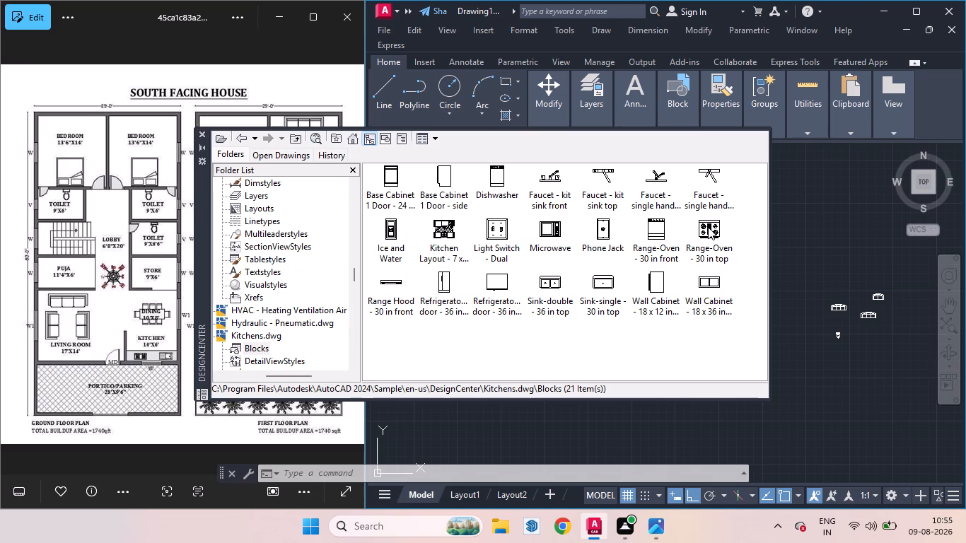
Place the Range-Oven - 30 in top and Sink-double - 36 in top blocks in the empty area east of the plan, then close DesignCenter.
drag(708, 227, 811, 240)
drag(545, 283, 806, 269)
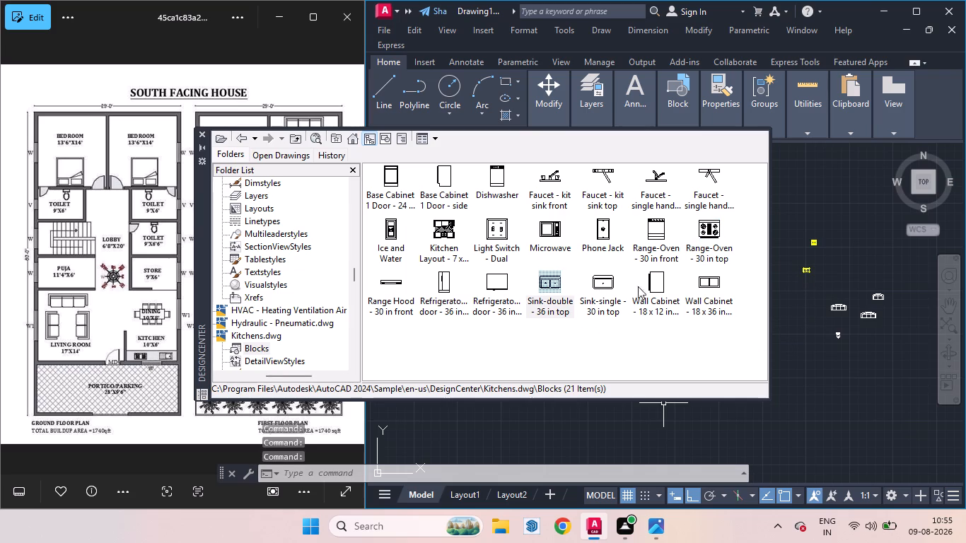
click(198, 134)
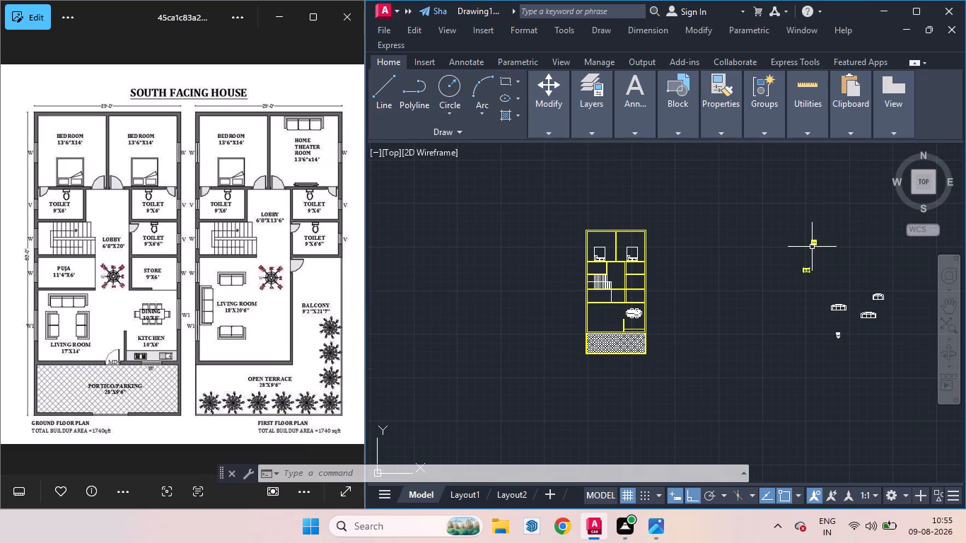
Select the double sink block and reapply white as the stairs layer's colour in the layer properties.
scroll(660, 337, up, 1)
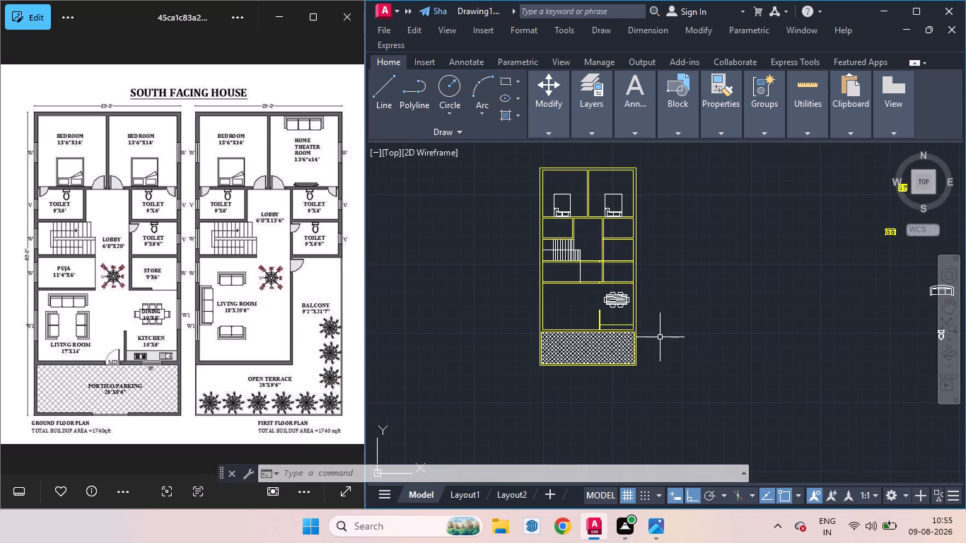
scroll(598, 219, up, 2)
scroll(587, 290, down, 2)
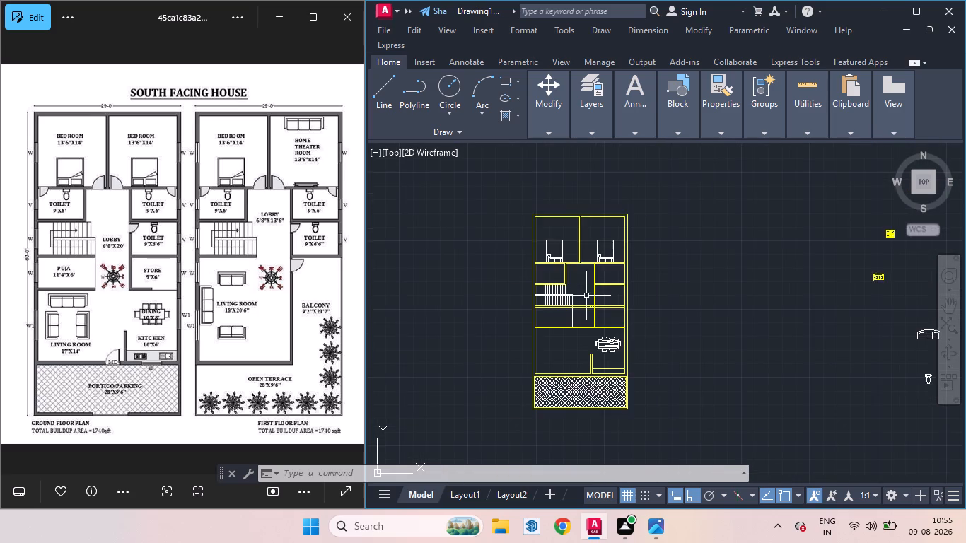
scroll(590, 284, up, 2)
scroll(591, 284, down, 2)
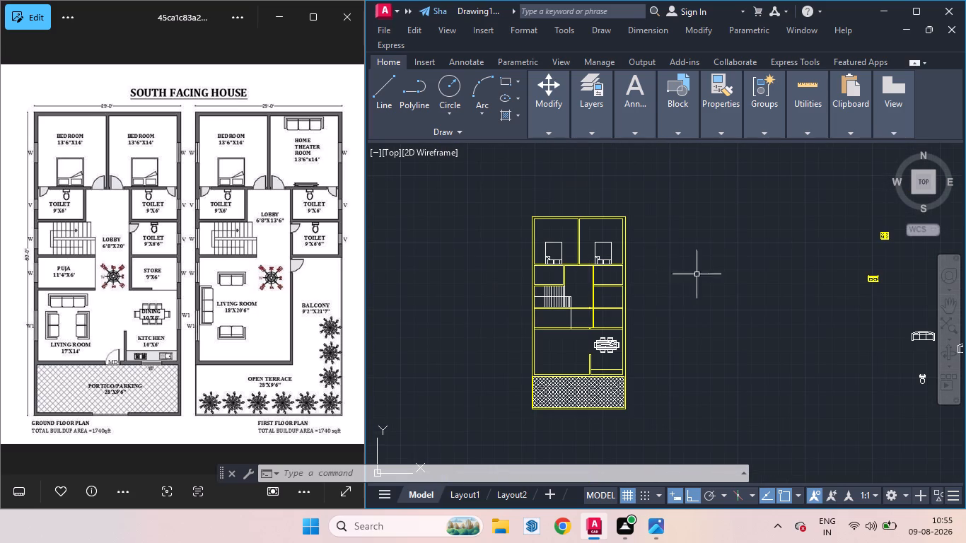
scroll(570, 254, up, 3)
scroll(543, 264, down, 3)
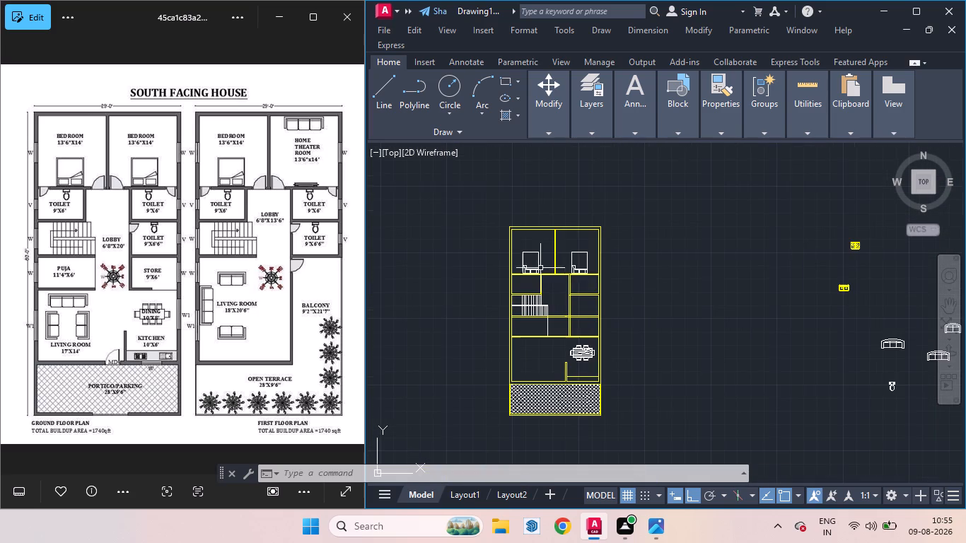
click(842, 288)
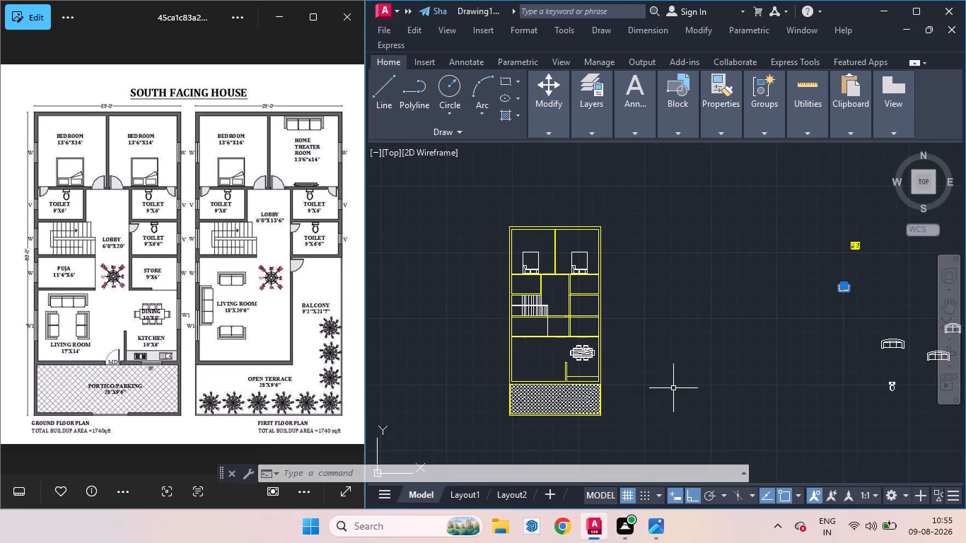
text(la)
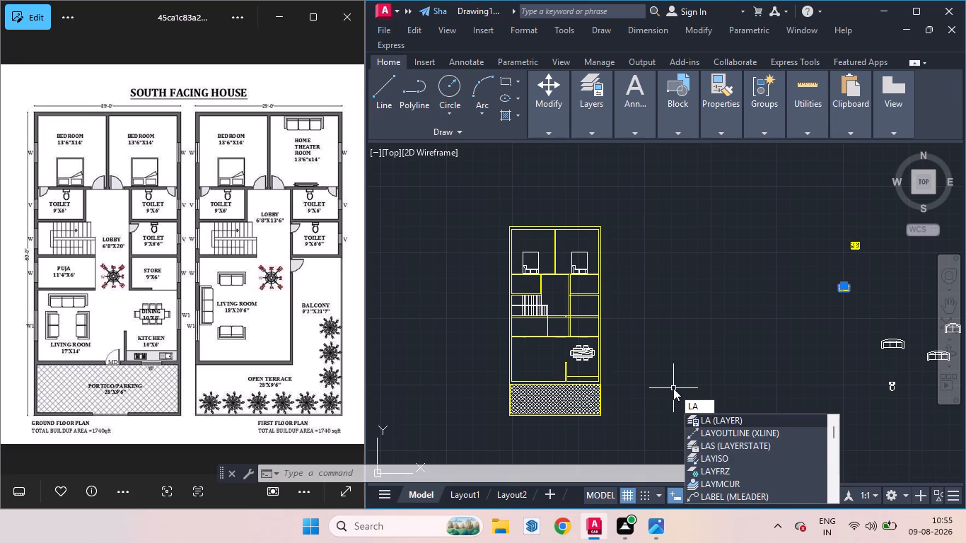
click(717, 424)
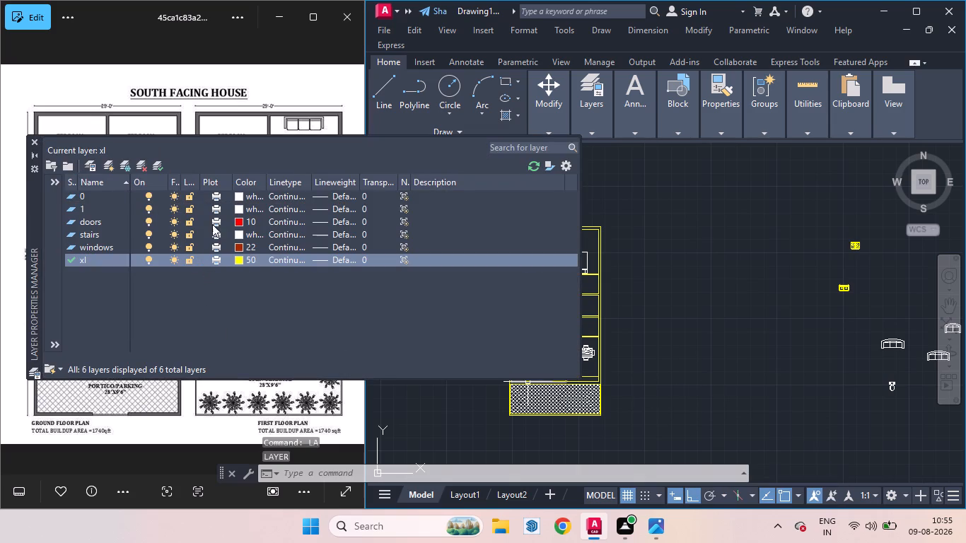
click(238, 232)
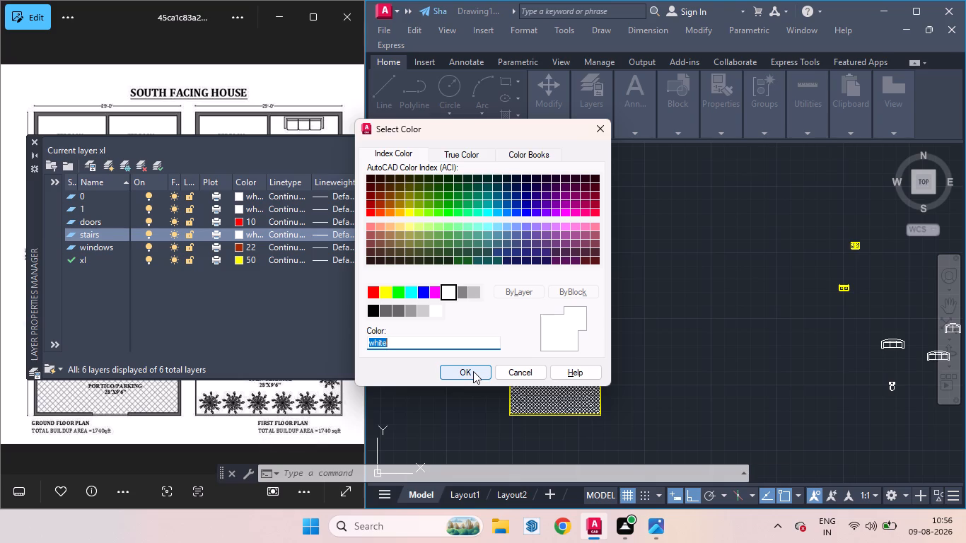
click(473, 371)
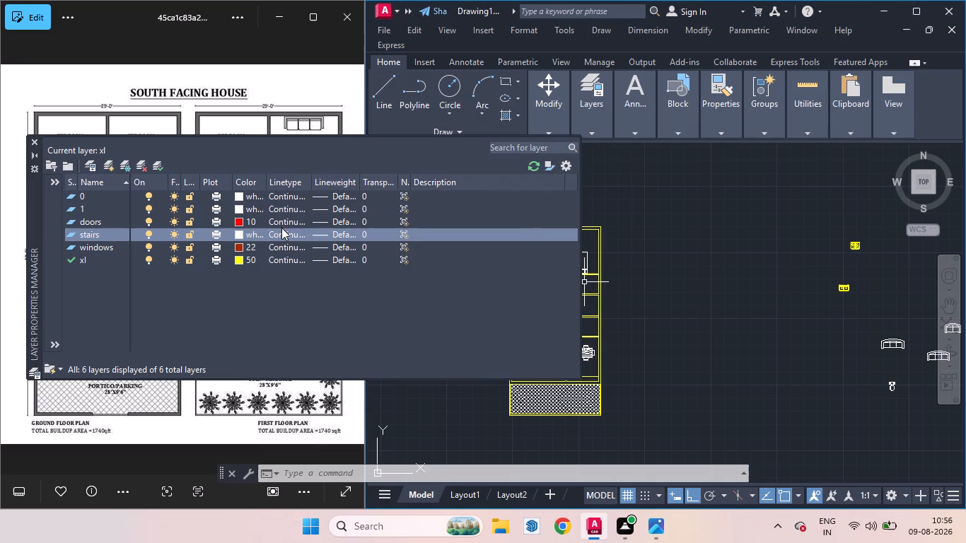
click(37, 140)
Select the double sink and range-oven blocks, turn off the stairs layer and close the layer properties.
click(845, 286)
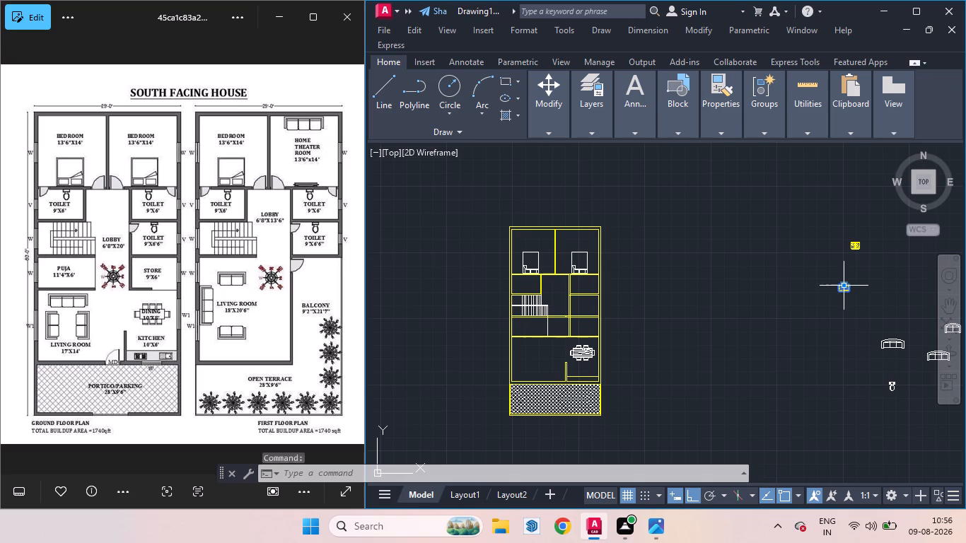
text(la)
click(335, 320)
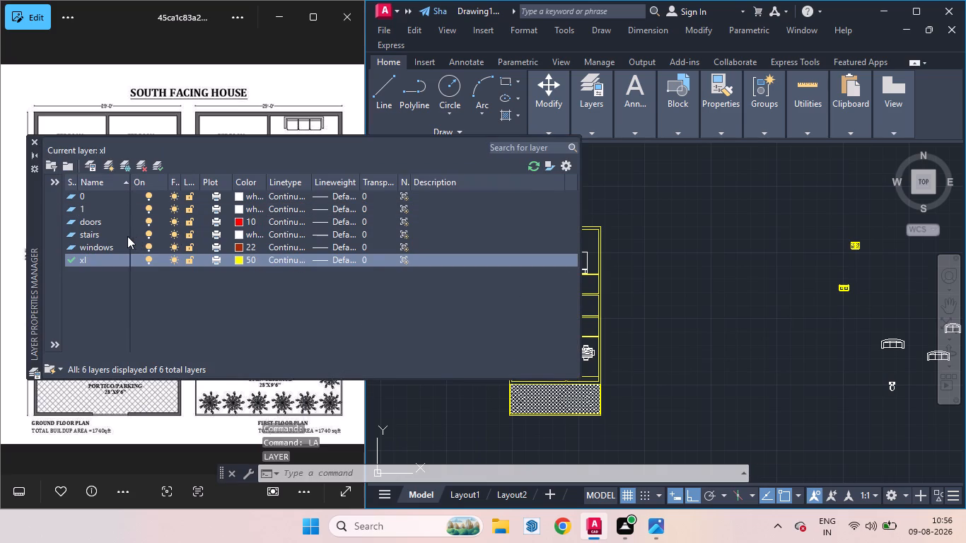
click(122, 236)
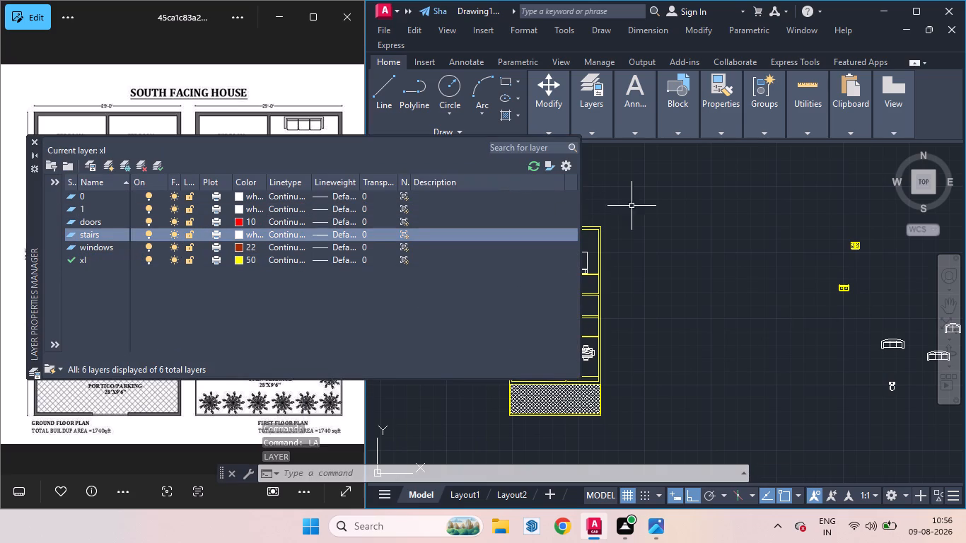
click(846, 286)
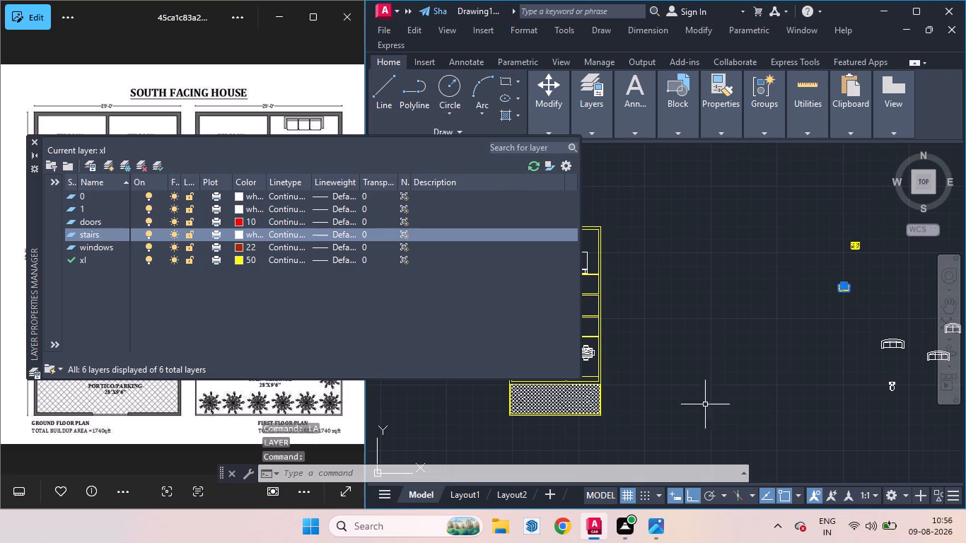
click(859, 245)
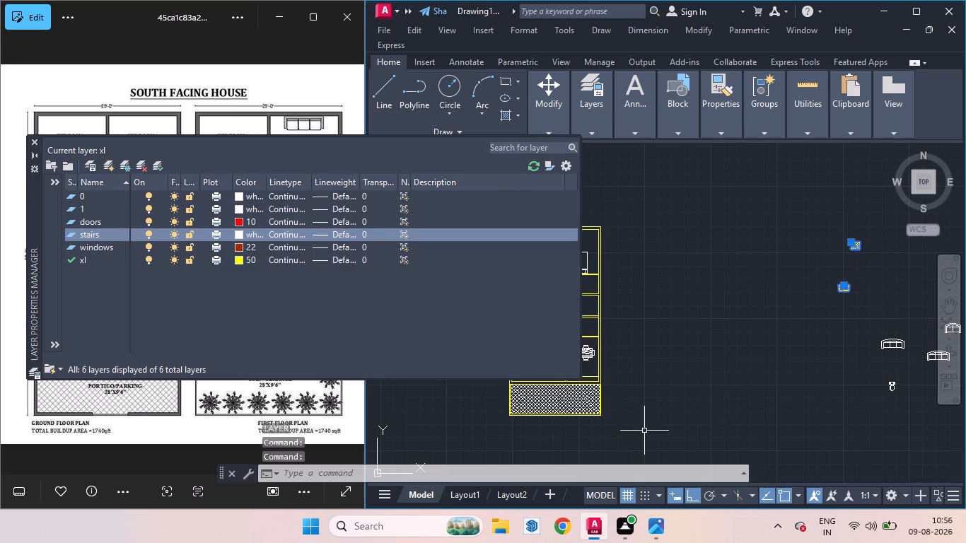
click(158, 233)
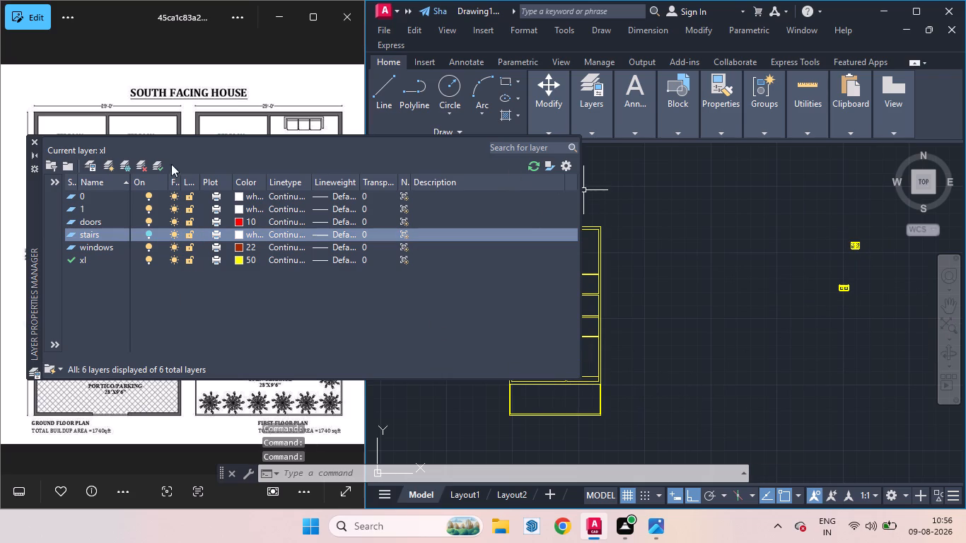
click(35, 140)
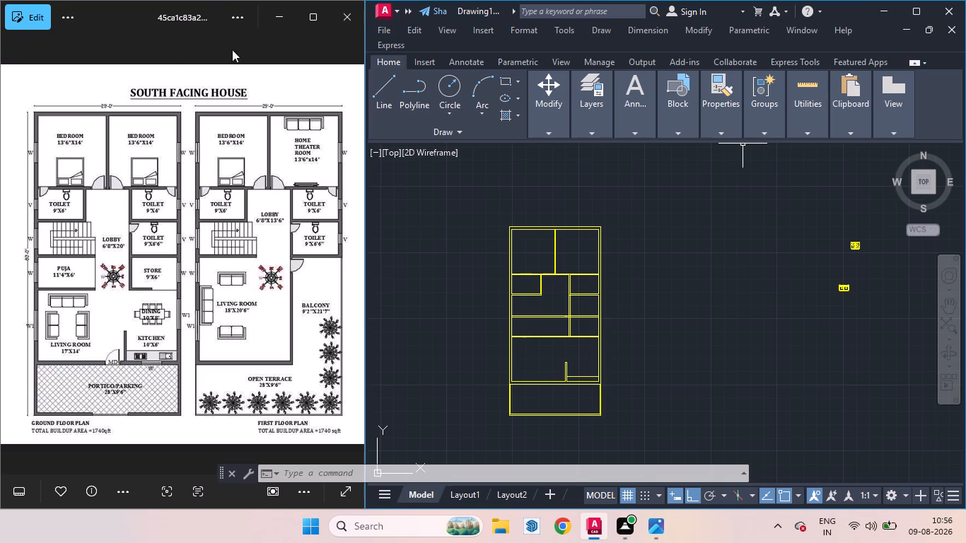
Close the reference floor plan image and maximize the drawing window.
click(352, 18)
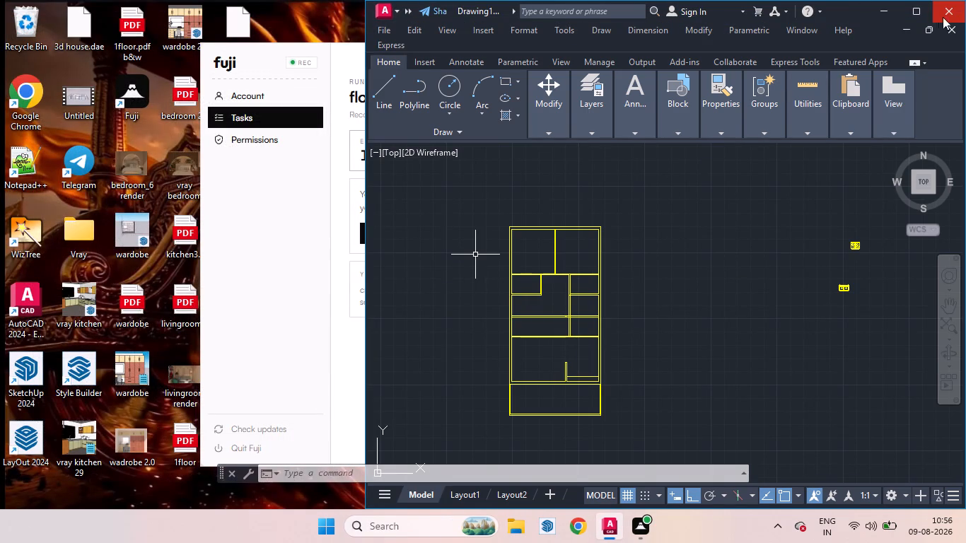
click(921, 16)
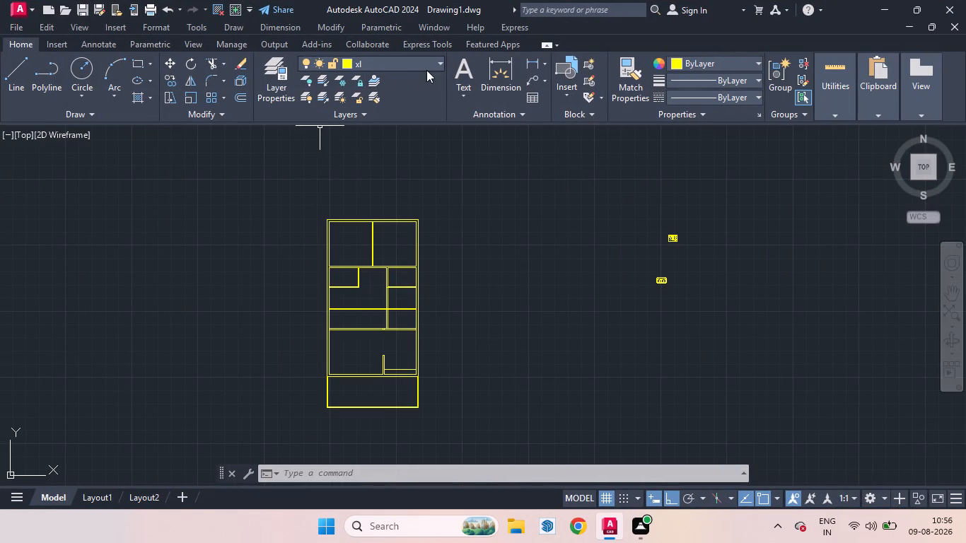
Make layer 1 the current layer.
click(438, 63)
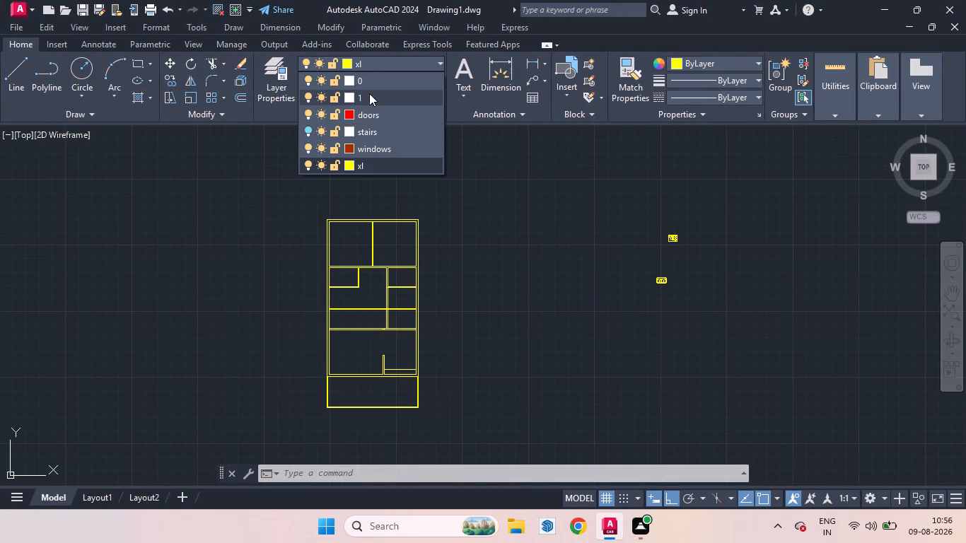
click(368, 102)
Assign the double sink and range-oven blocks beside the plan to layer 1.
click(663, 281)
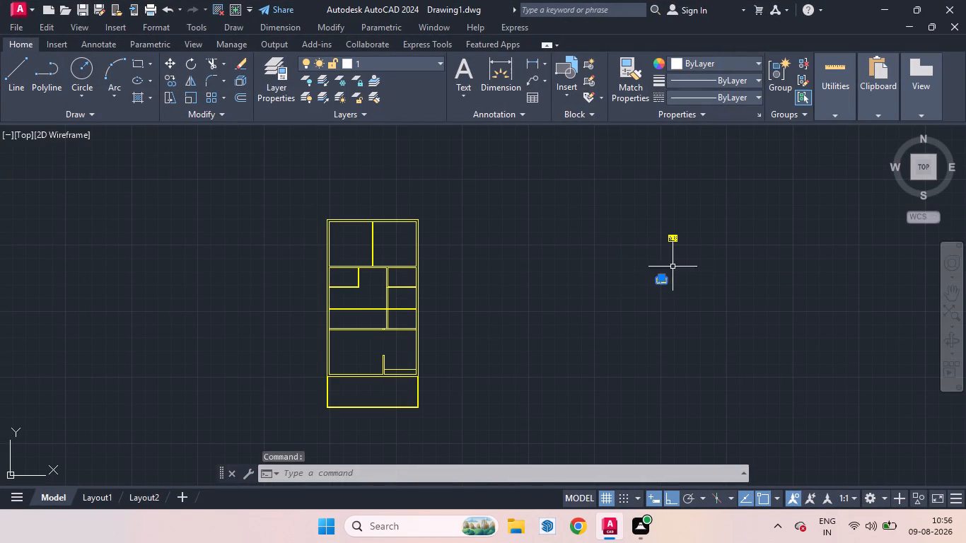
click(675, 243)
click(434, 57)
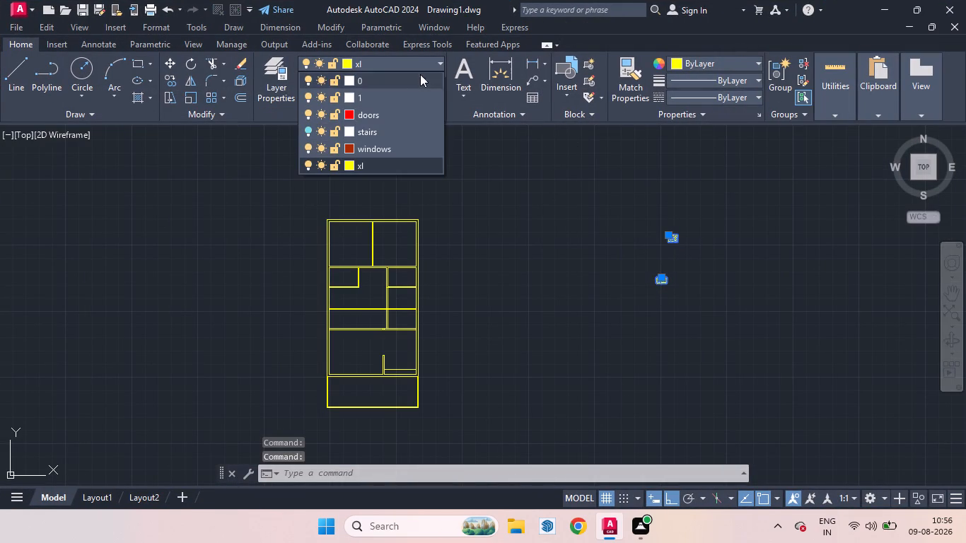
click(366, 100)
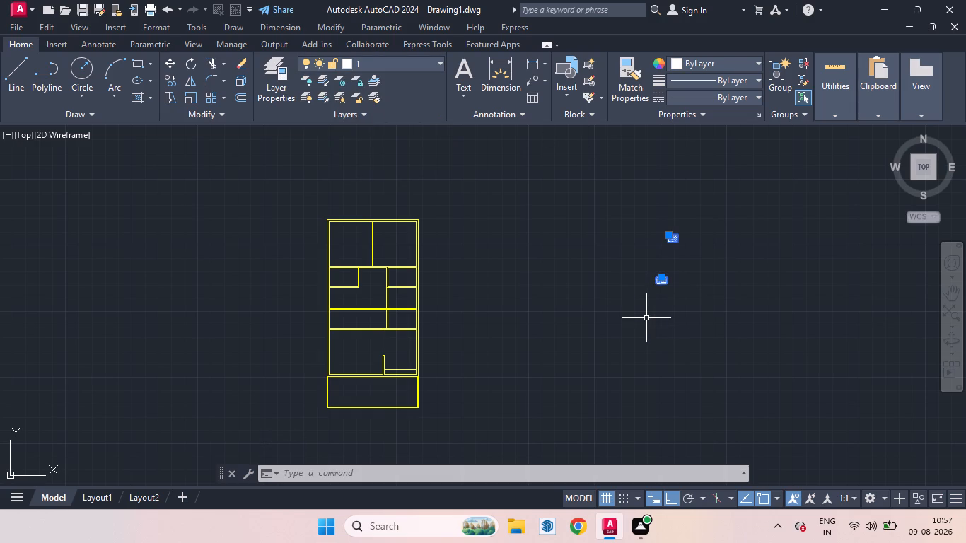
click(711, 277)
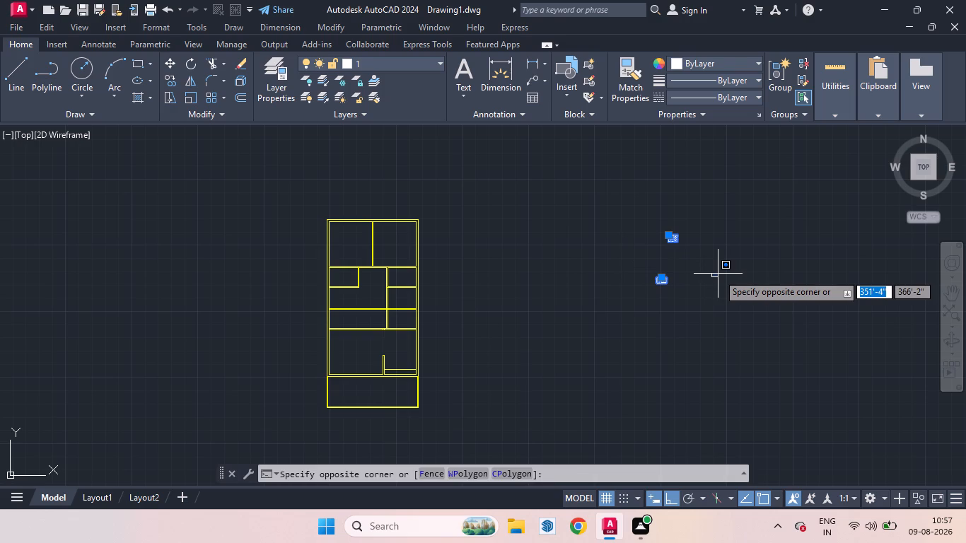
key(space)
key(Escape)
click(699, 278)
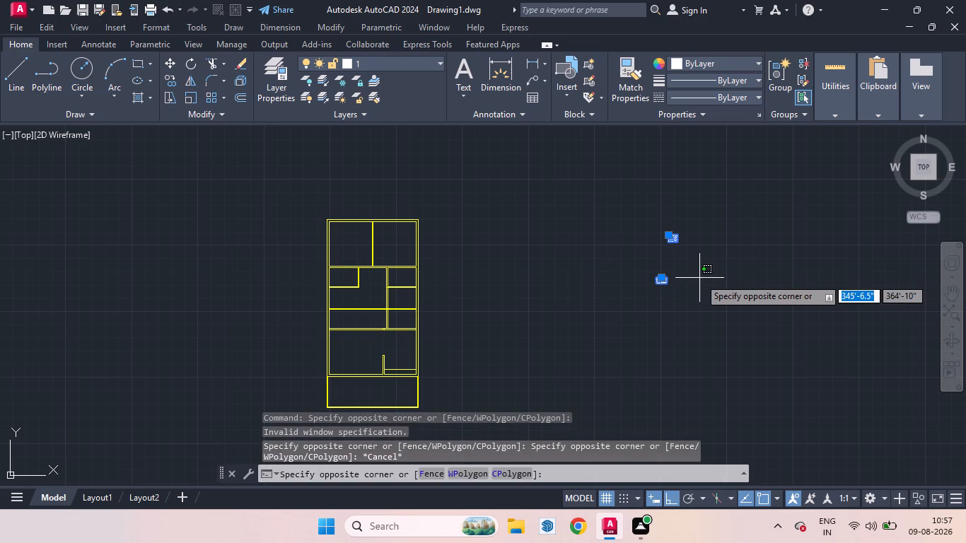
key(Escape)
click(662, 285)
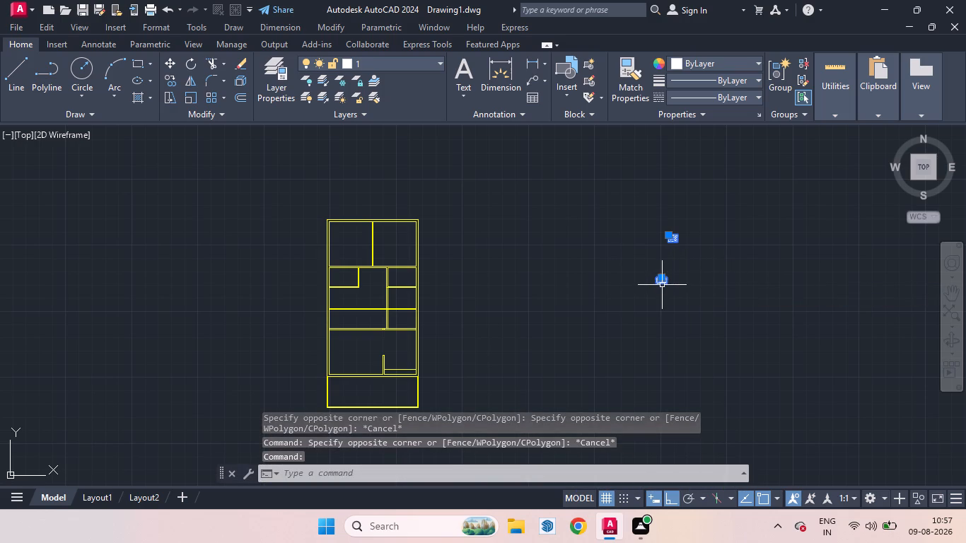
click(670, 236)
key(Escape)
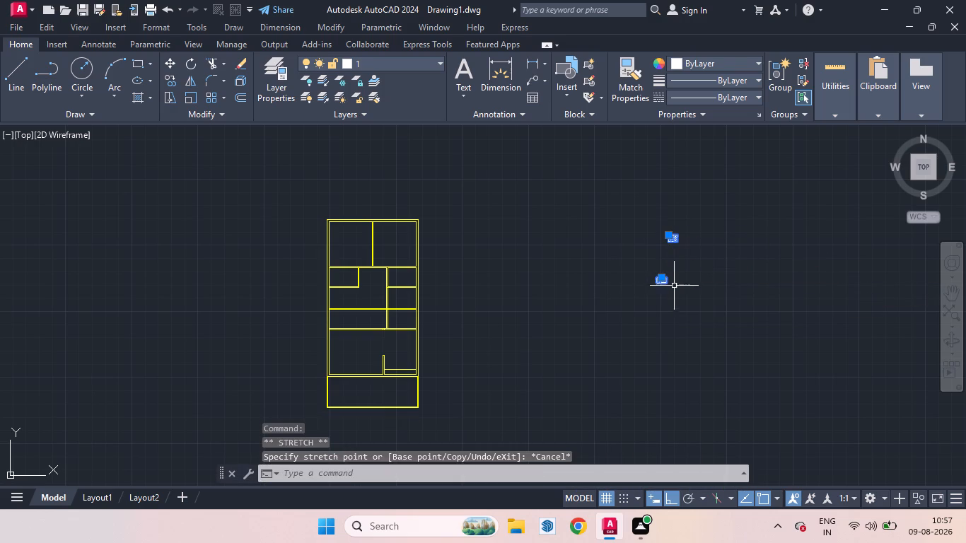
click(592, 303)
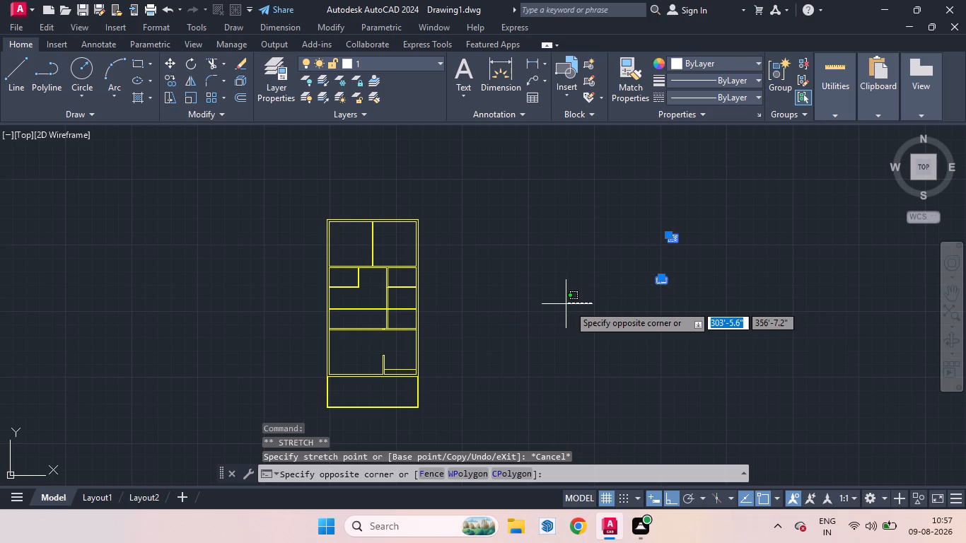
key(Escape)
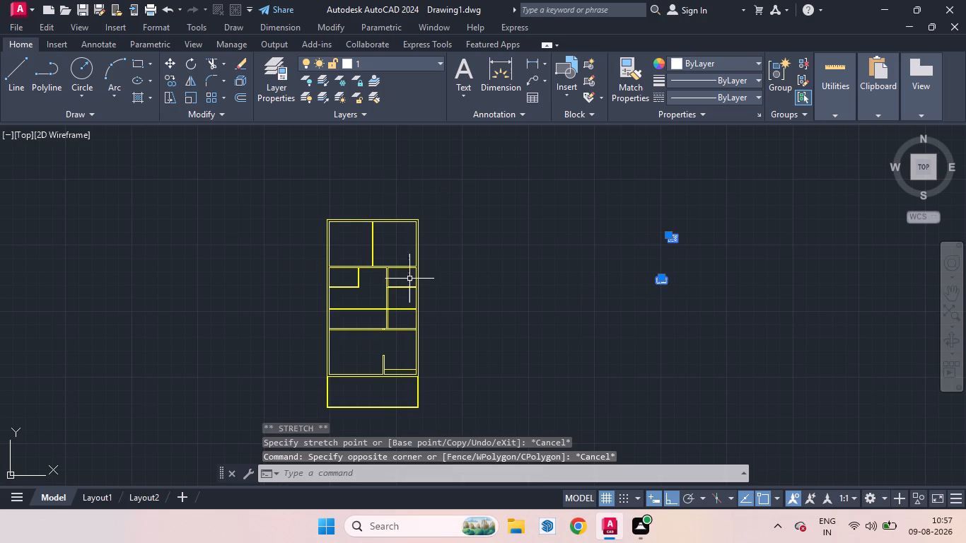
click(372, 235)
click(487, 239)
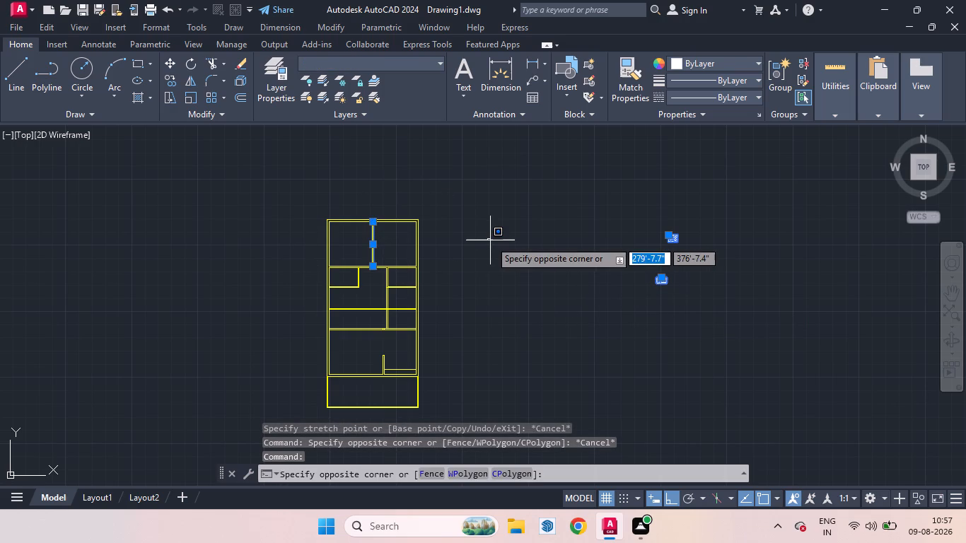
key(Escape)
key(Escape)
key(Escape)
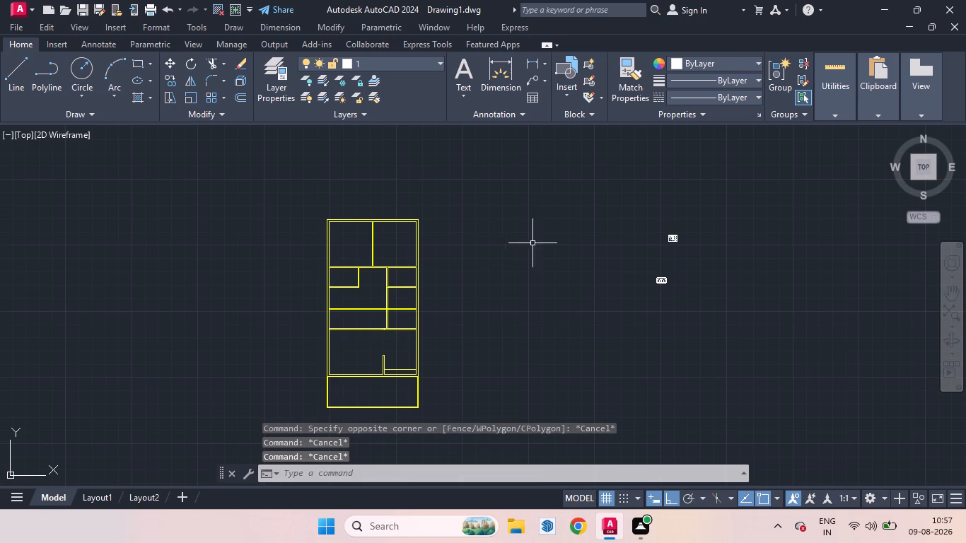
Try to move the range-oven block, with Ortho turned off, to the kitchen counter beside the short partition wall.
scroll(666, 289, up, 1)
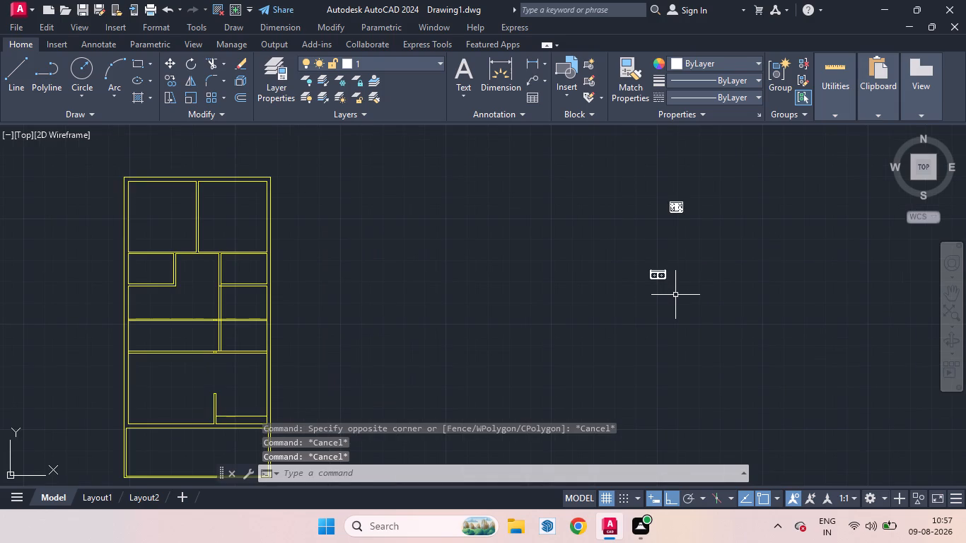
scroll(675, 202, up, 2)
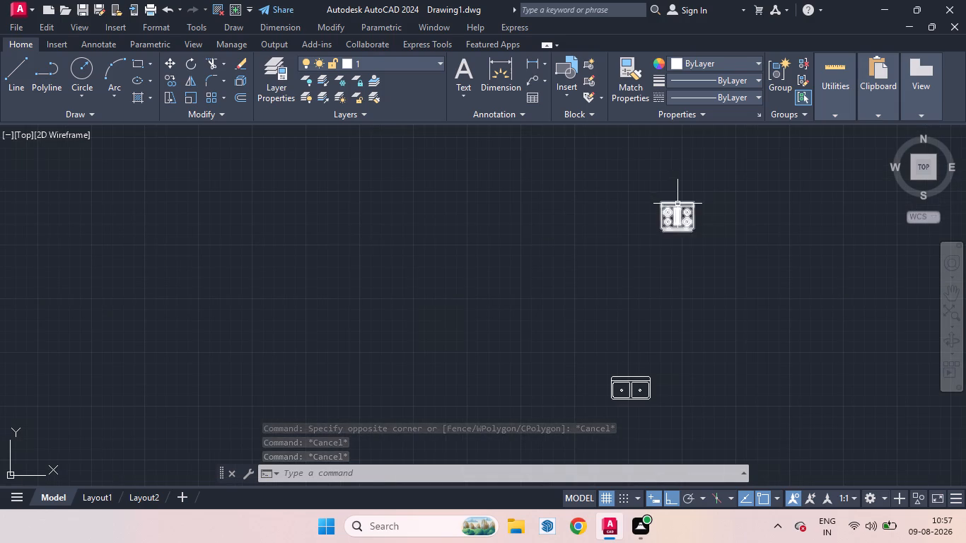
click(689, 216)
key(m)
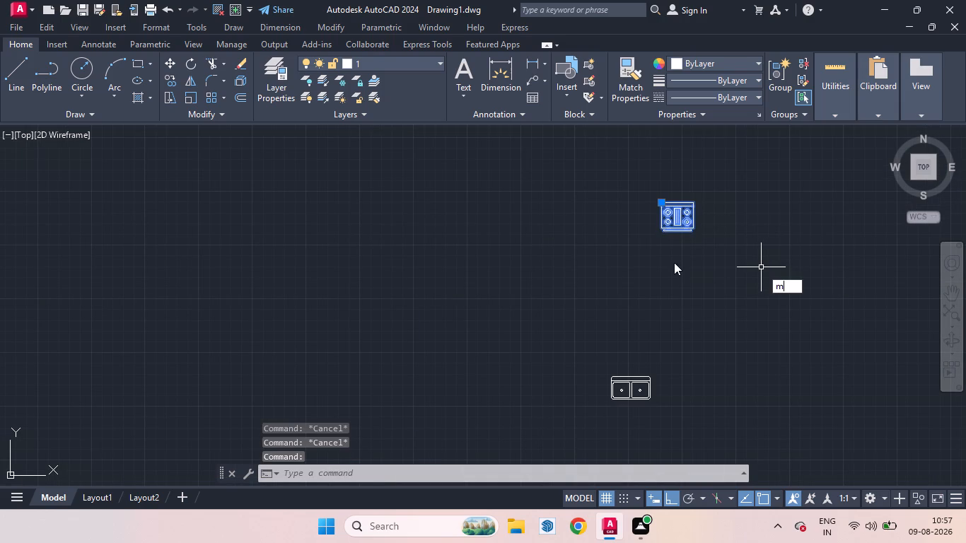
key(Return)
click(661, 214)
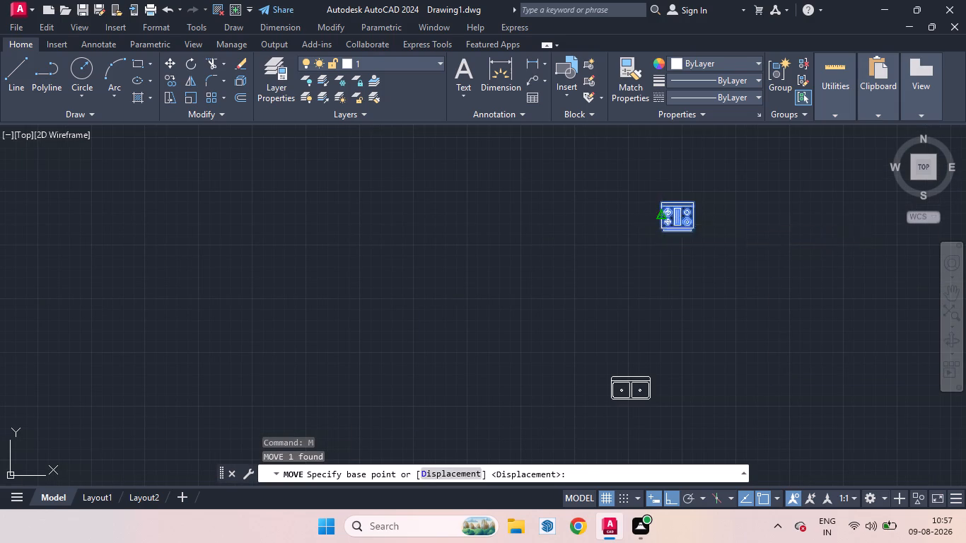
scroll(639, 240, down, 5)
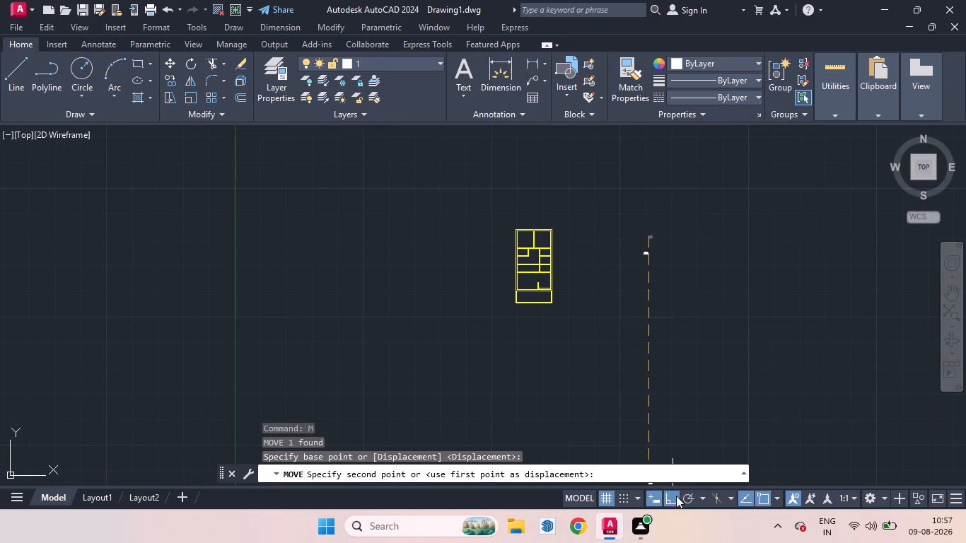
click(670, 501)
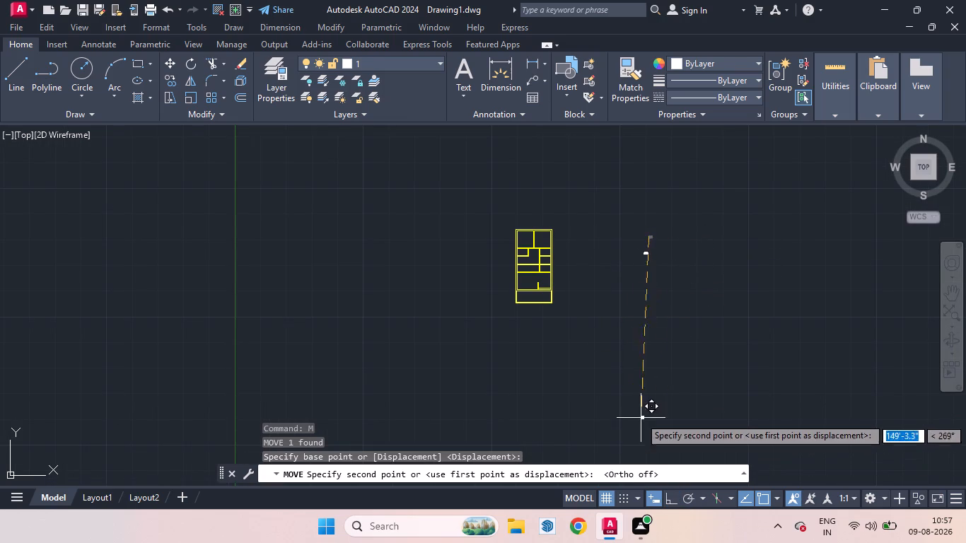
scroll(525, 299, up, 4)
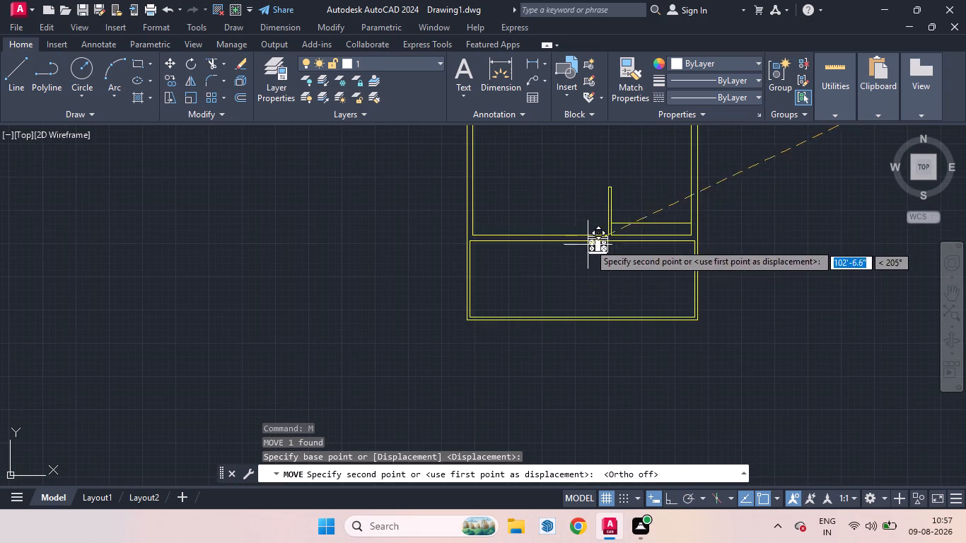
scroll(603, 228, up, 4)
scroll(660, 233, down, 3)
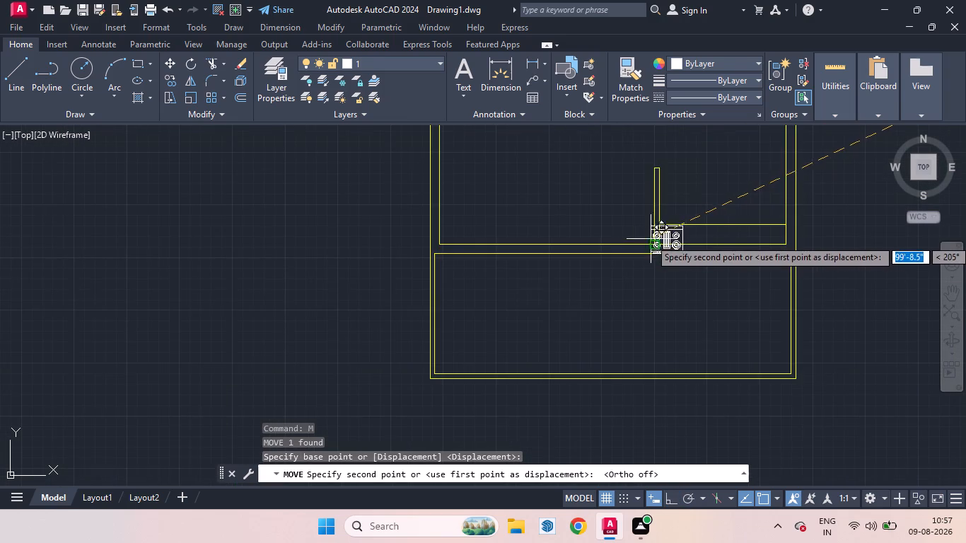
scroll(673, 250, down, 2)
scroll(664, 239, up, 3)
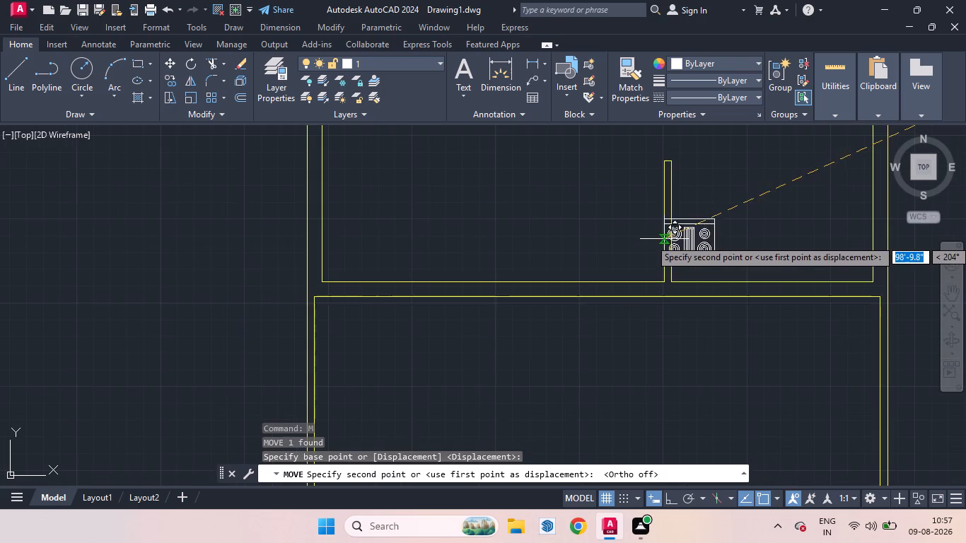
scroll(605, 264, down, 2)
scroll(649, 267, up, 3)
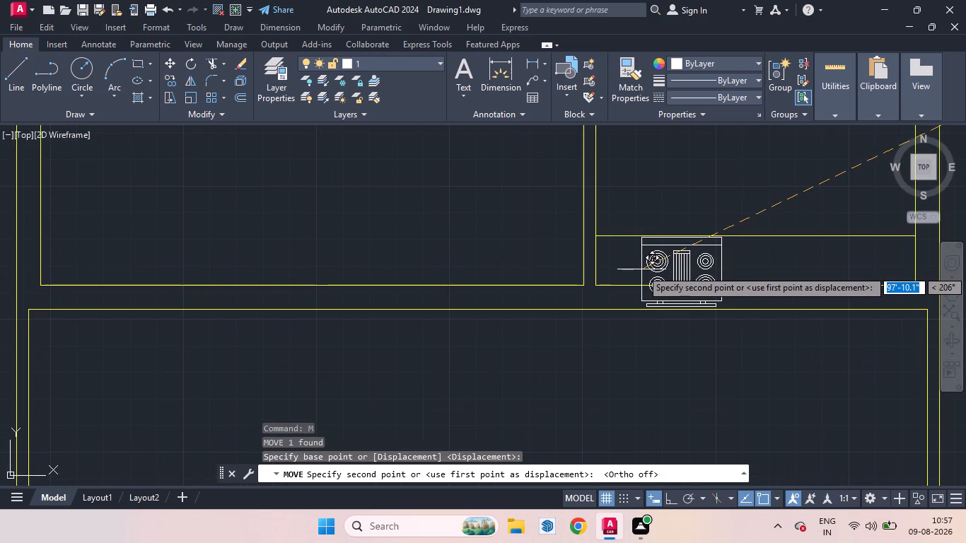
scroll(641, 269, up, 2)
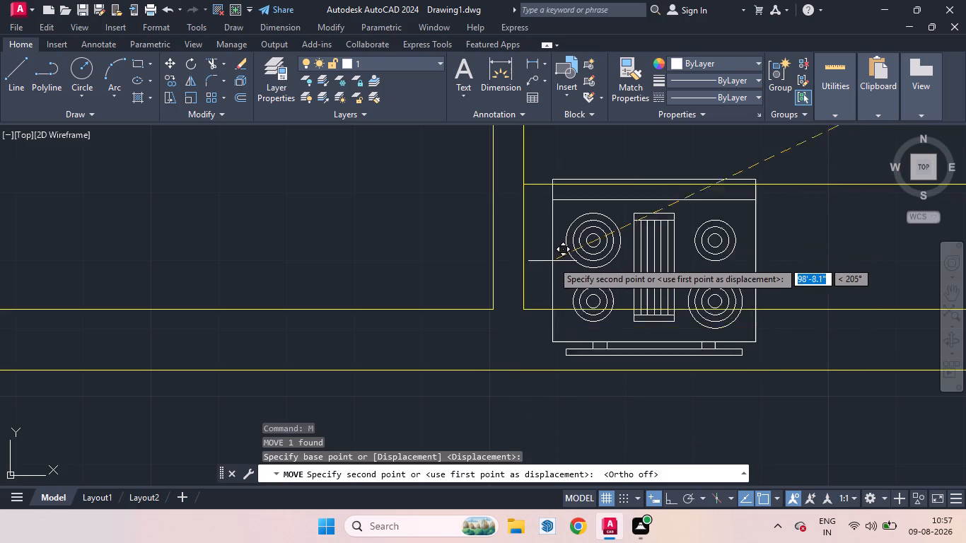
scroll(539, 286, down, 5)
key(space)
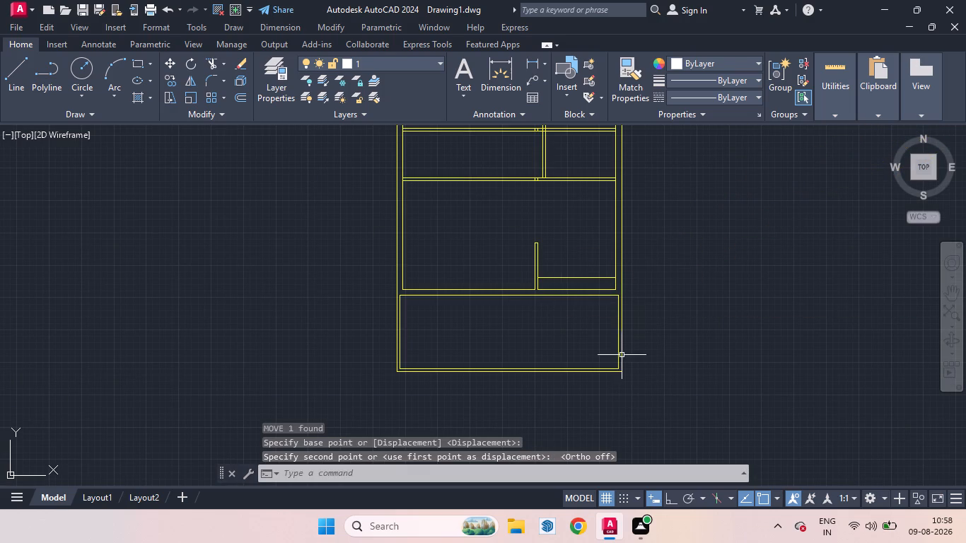
Insert the Range-Oven - 30 in top block from the Kitchens.dwg blocks in DesignCenter, placing it east of the plan, and close DesignCenter.
text(dc)
key(Return)
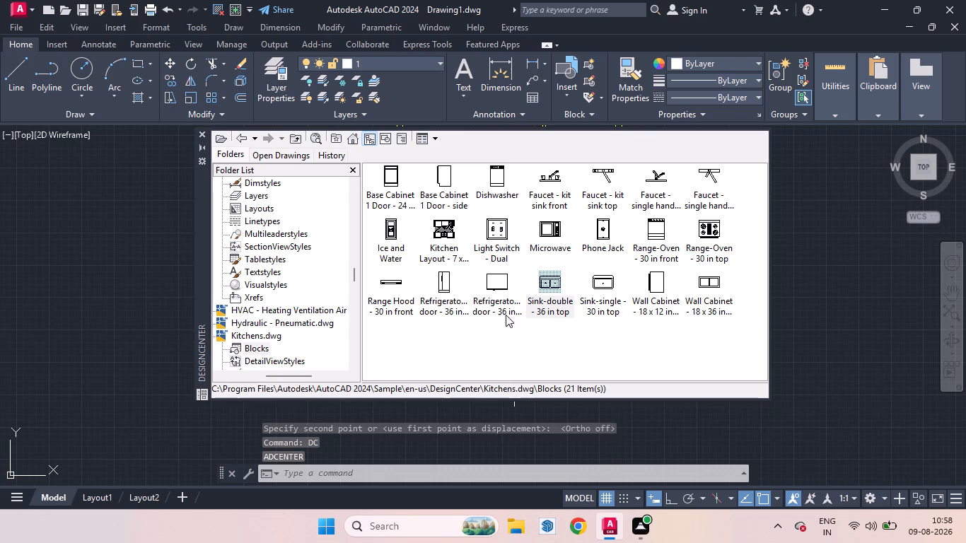
scroll(490, 220, up, 3)
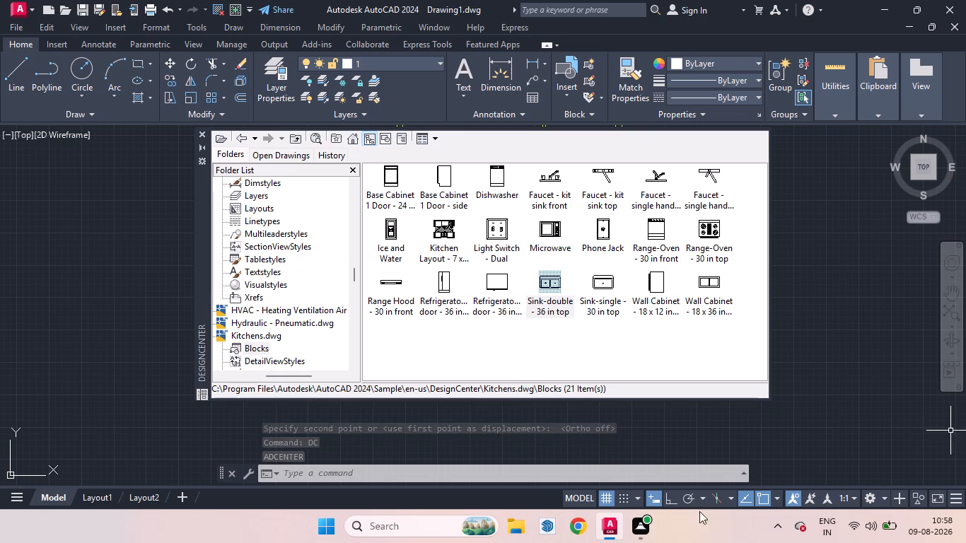
double_click(245, 348)
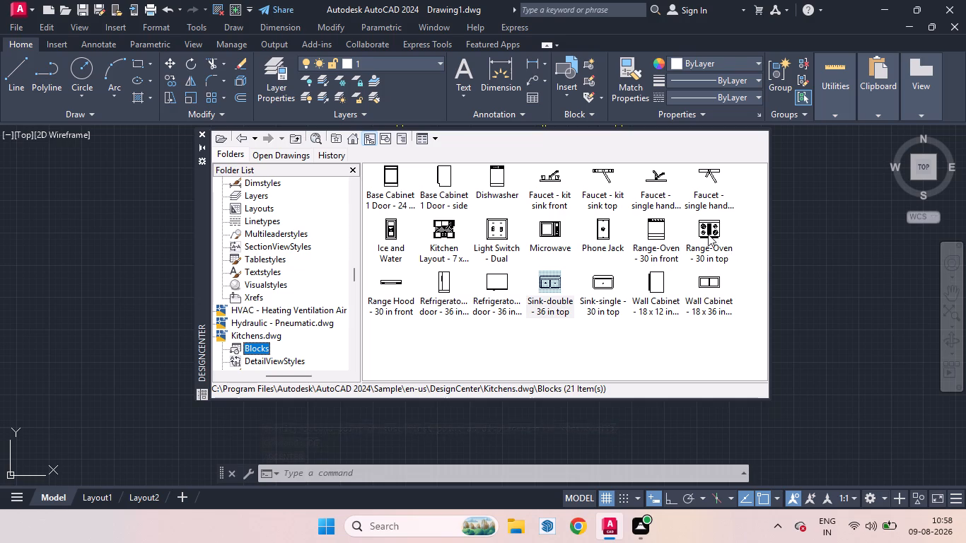
drag(706, 231, 816, 298)
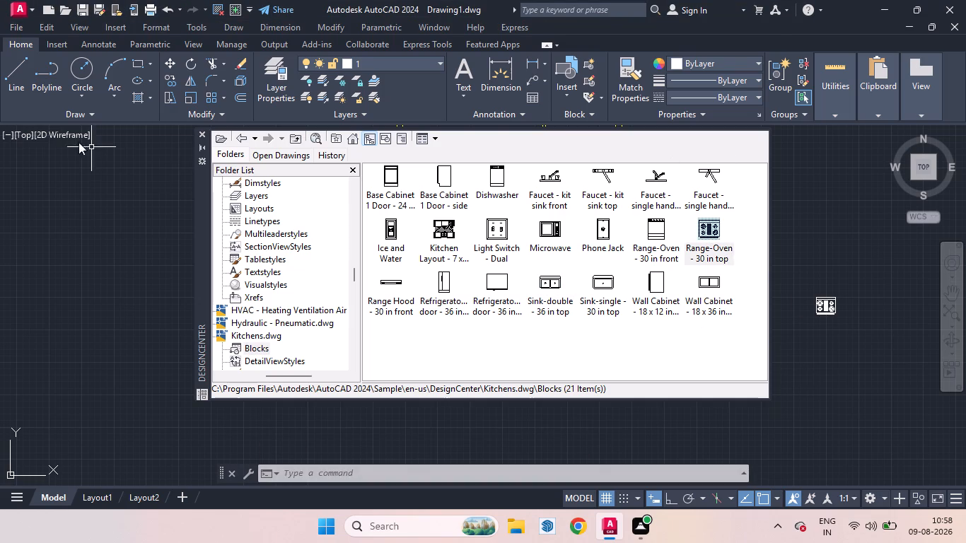
click(200, 134)
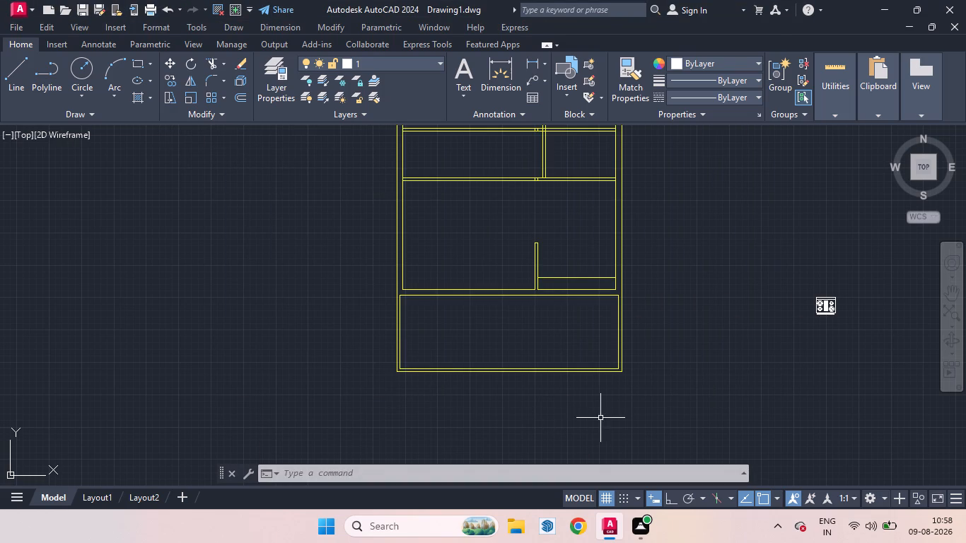
Scale the new range-oven block down by a factor of about 0.7 from its upper-left corner.
scroll(836, 282, up, 2)
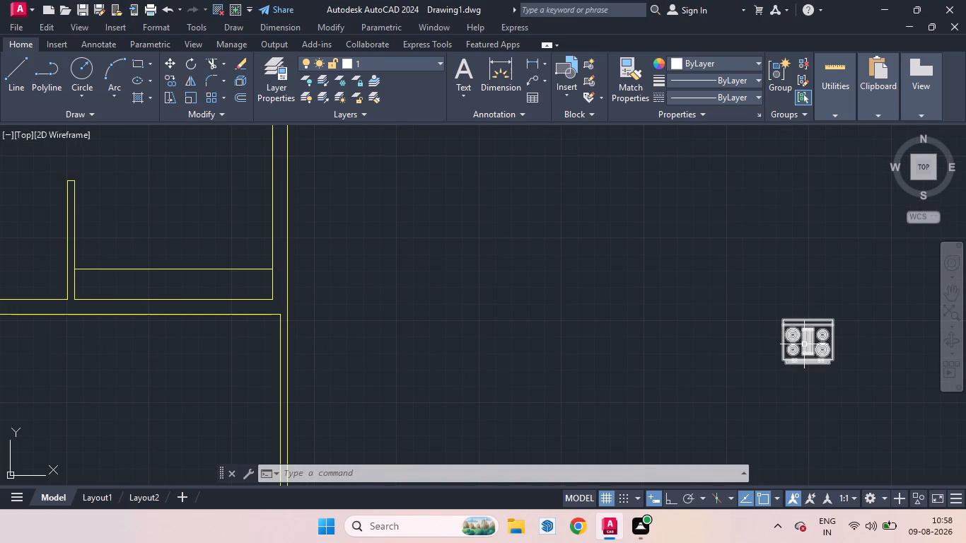
click(828, 361)
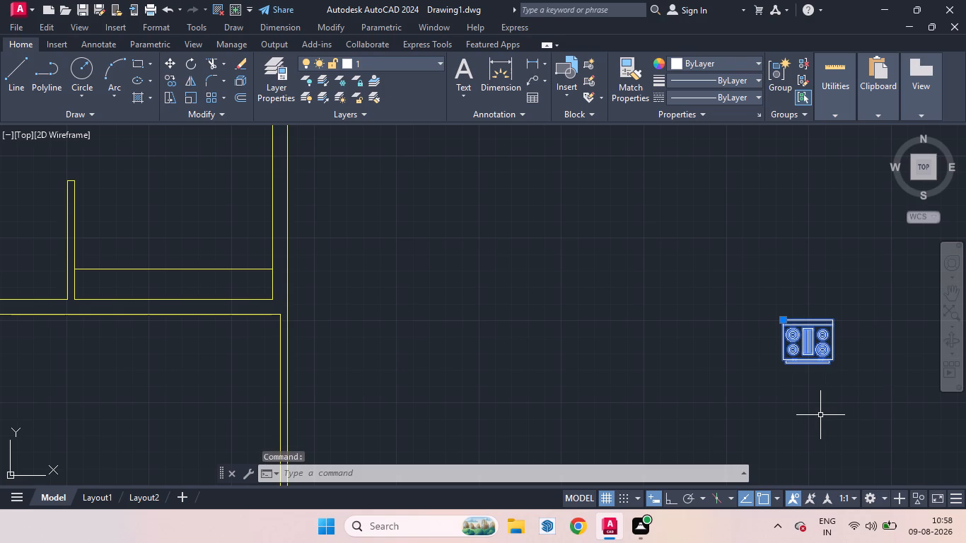
text(sc)
key(Return)
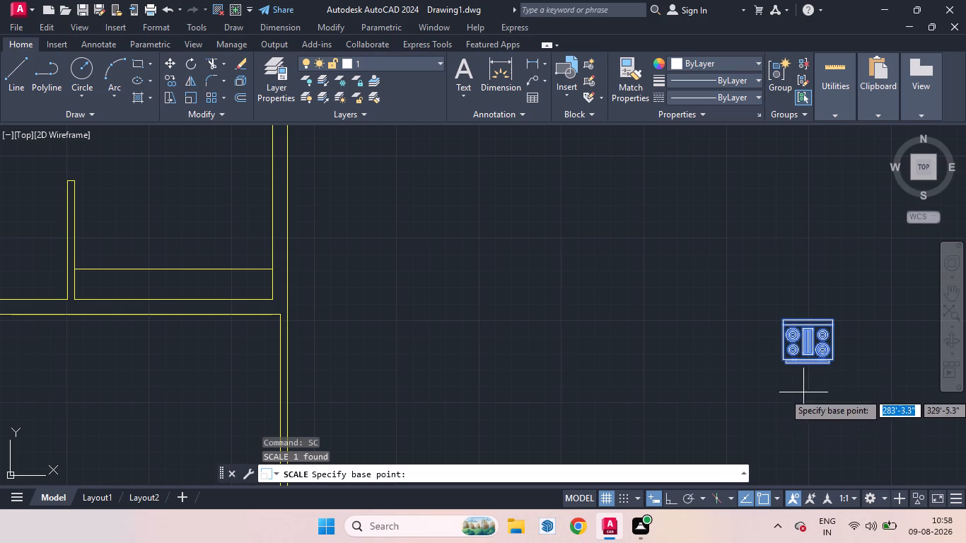
click(780, 320)
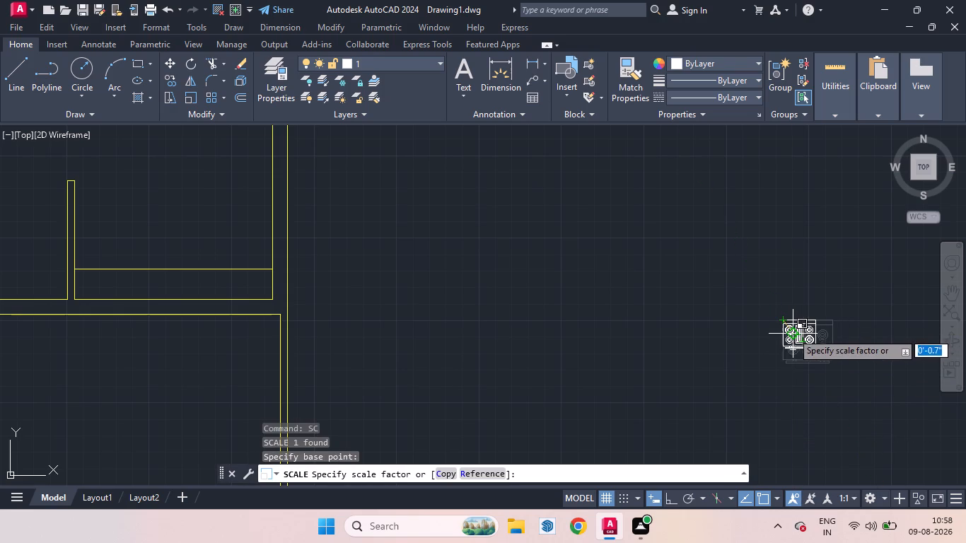
click(791, 331)
Move the scaled range-oven block from east of the plan onto the kitchen counter beside the short partition wall.
click(808, 345)
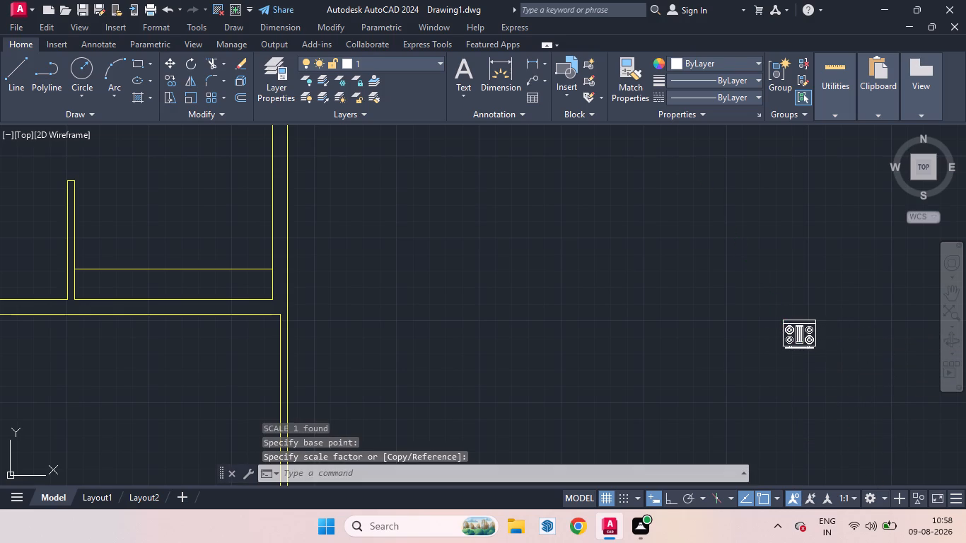
key(m)
key(Return)
click(792, 356)
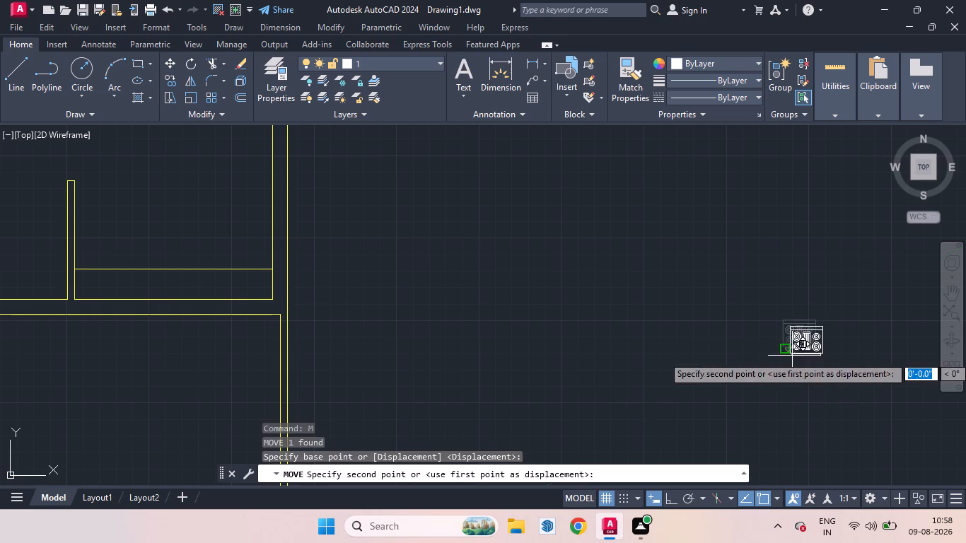
scroll(545, 332, down, 3)
scroll(421, 310, up, 4)
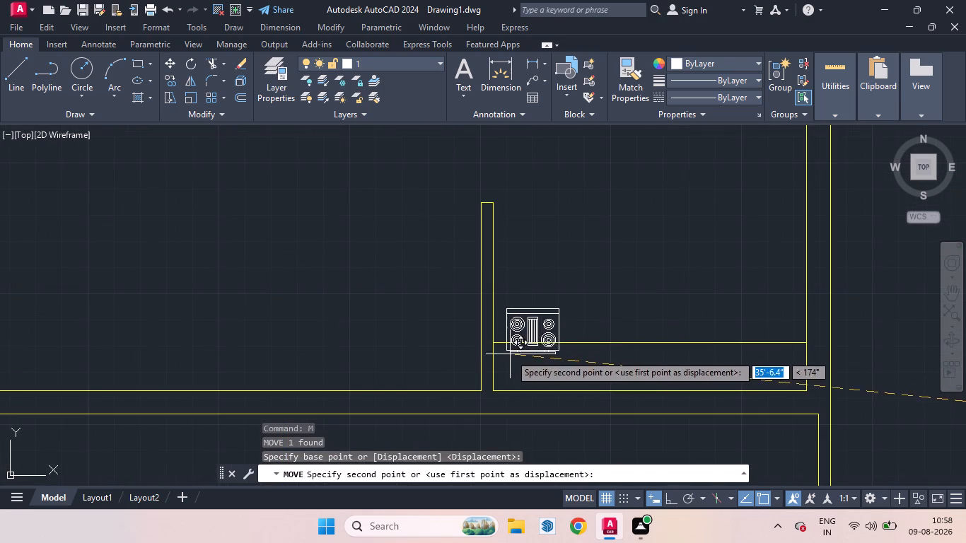
scroll(515, 366, up, 2)
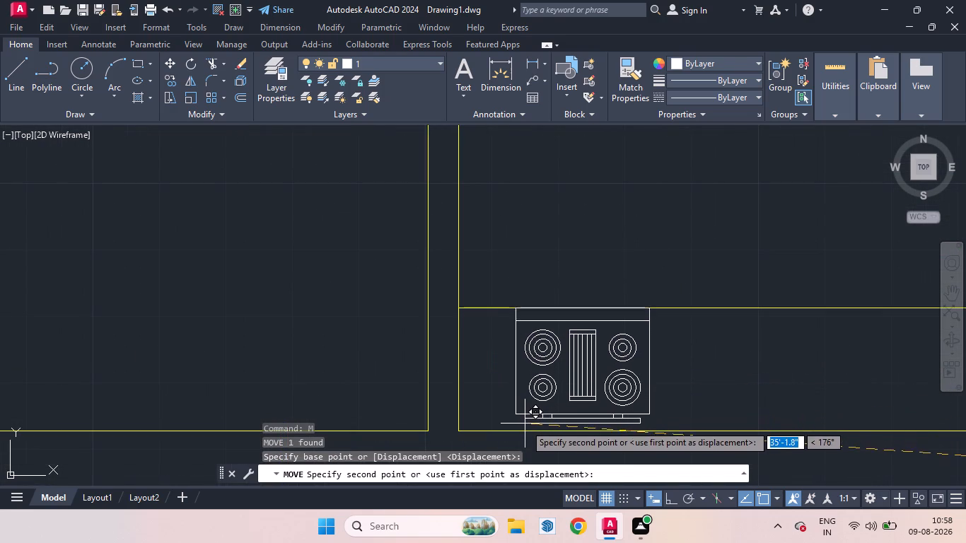
scroll(525, 426, up, 2)
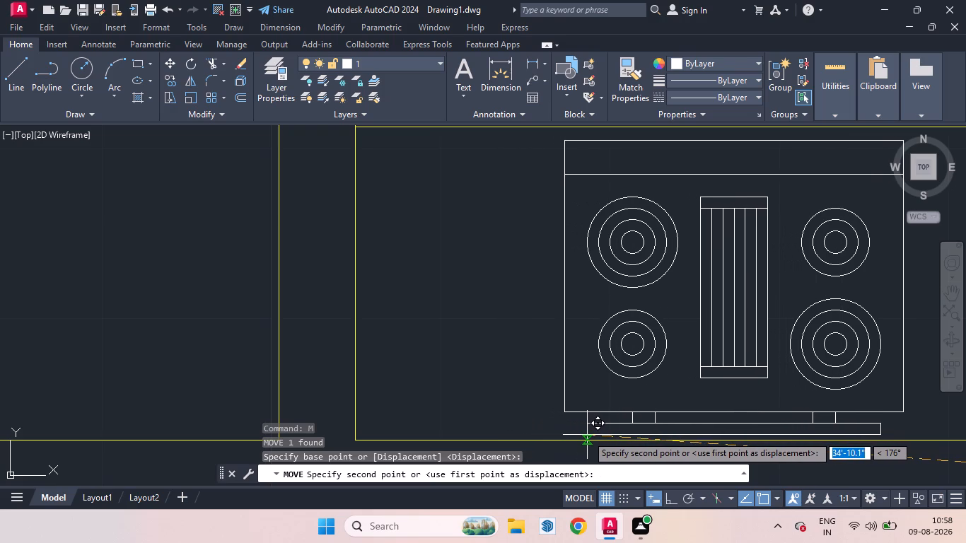
click(595, 431)
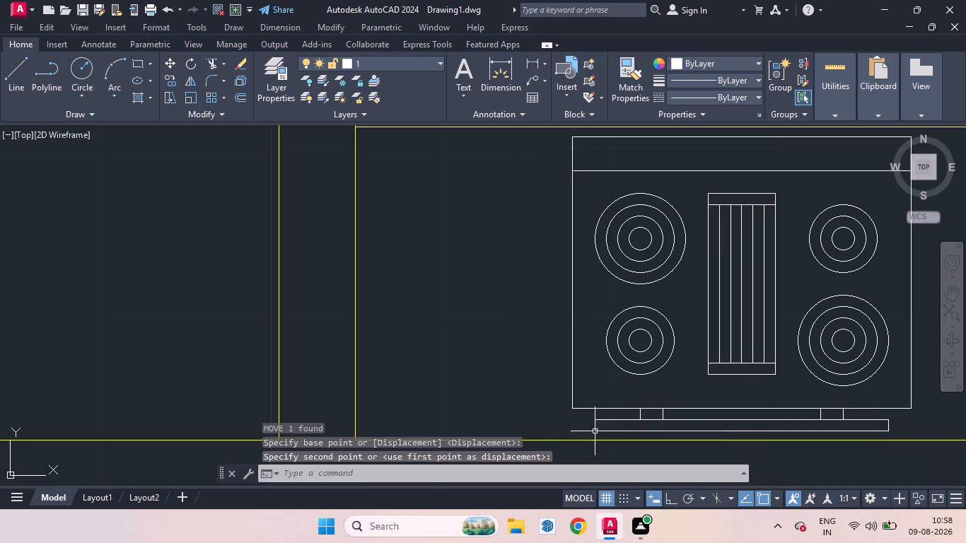
Scale the range-oven block down further from its lower-right corner so it fits within the counter depth.
scroll(527, 437, down, 5)
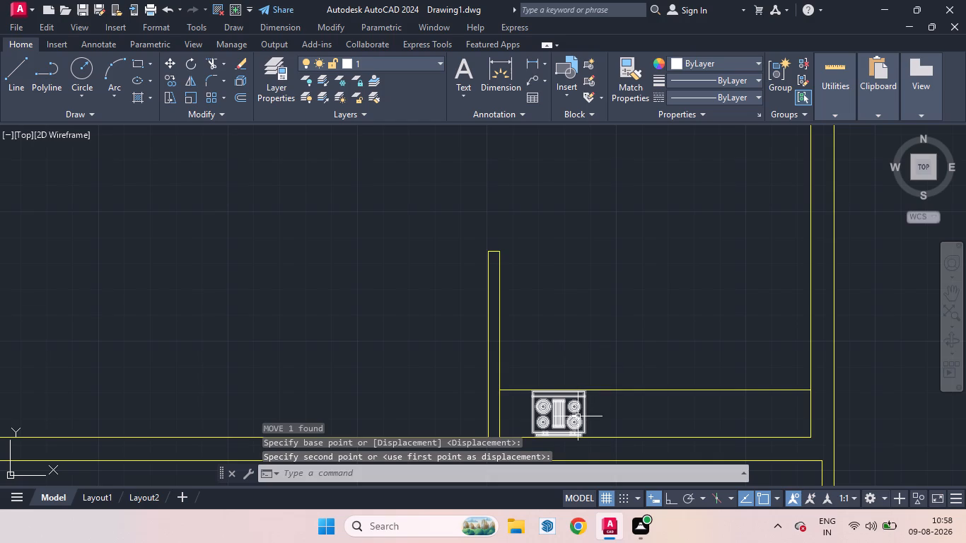
click(574, 419)
text(sc)
key(Return)
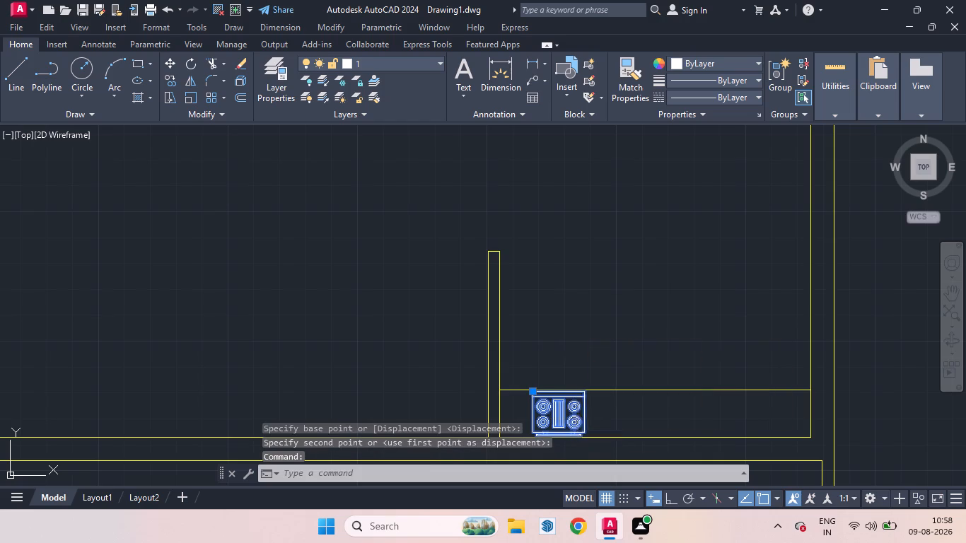
click(588, 431)
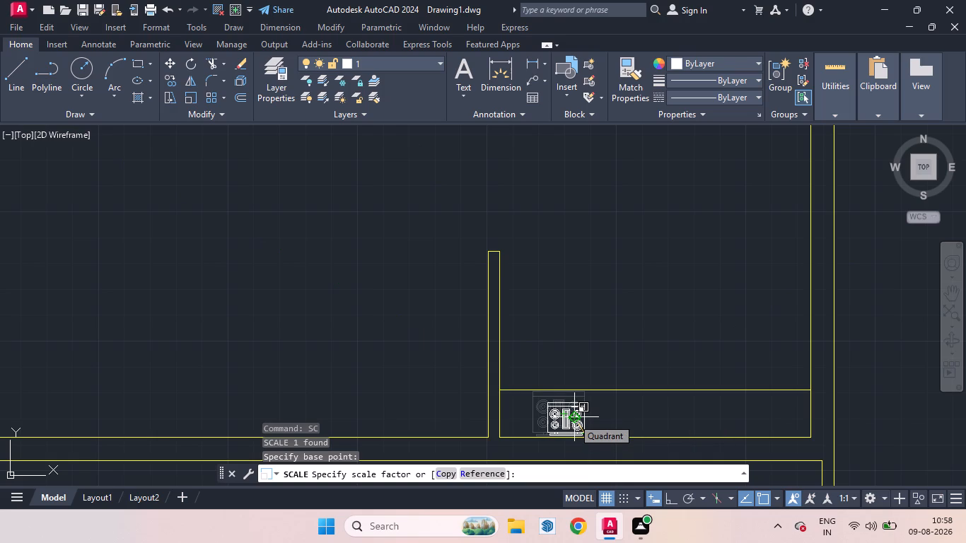
click(573, 418)
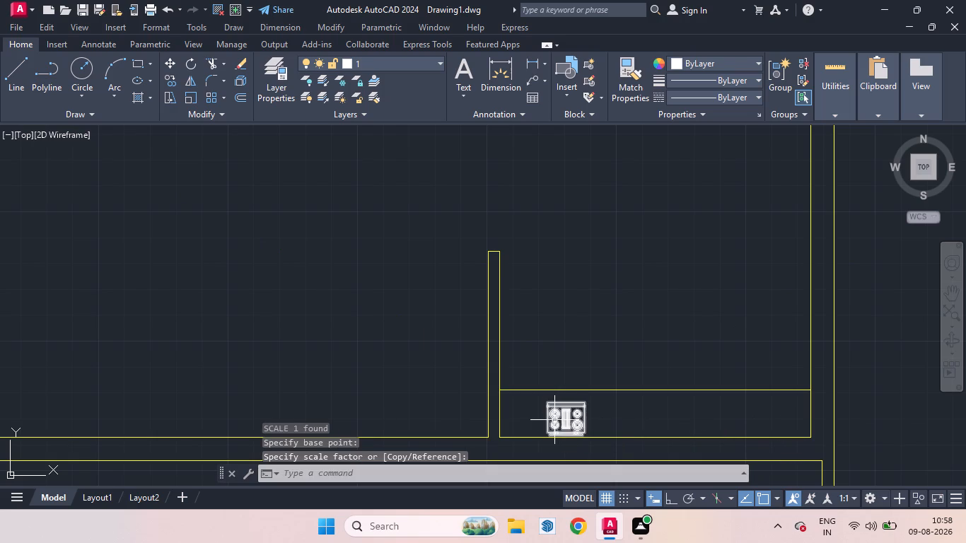
Move the range-oven block slightly north by its top edge to sit midway between the counter's front and back lines.
click(564, 418)
key(m)
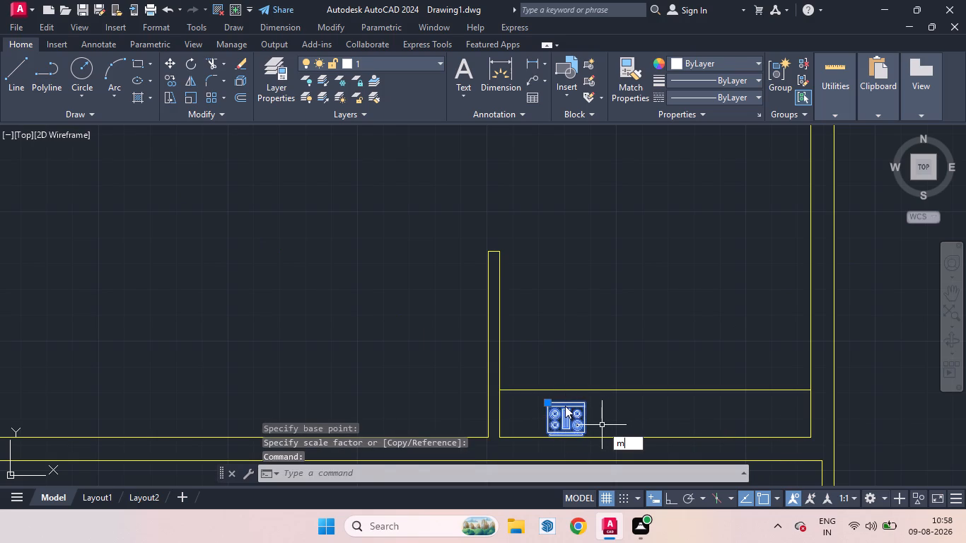
key(Return)
click(569, 402)
scroll(566, 400, up, 2)
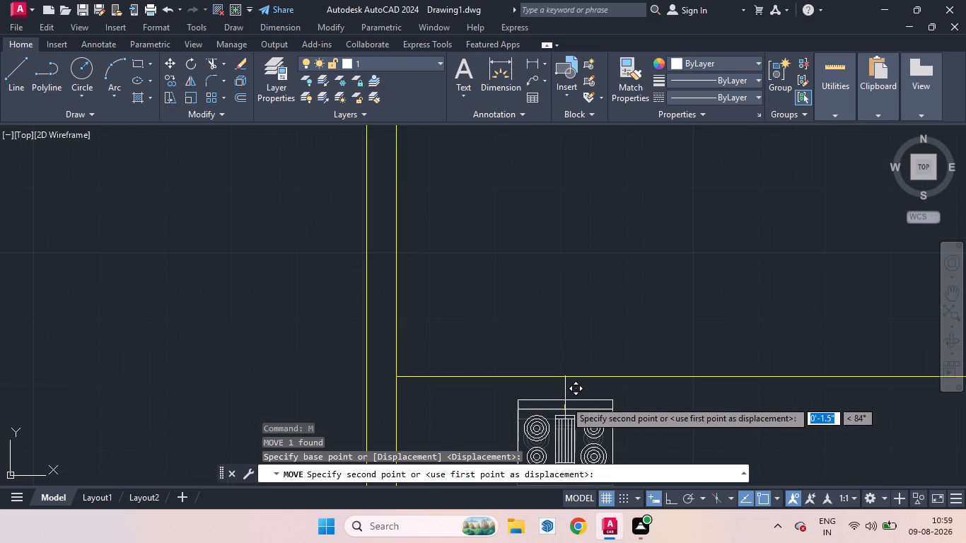
click(564, 397)
scroll(600, 392, down, 5)
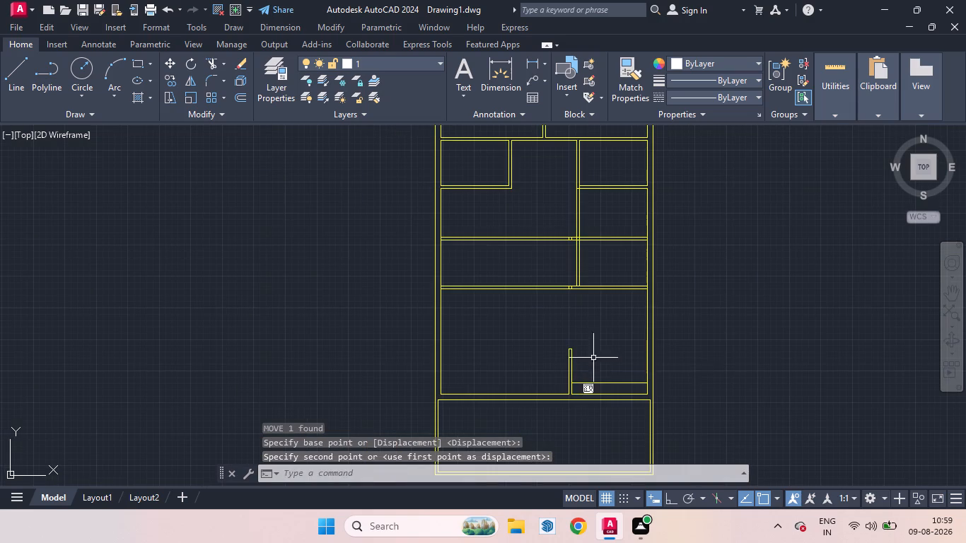
key(space)
key(space)
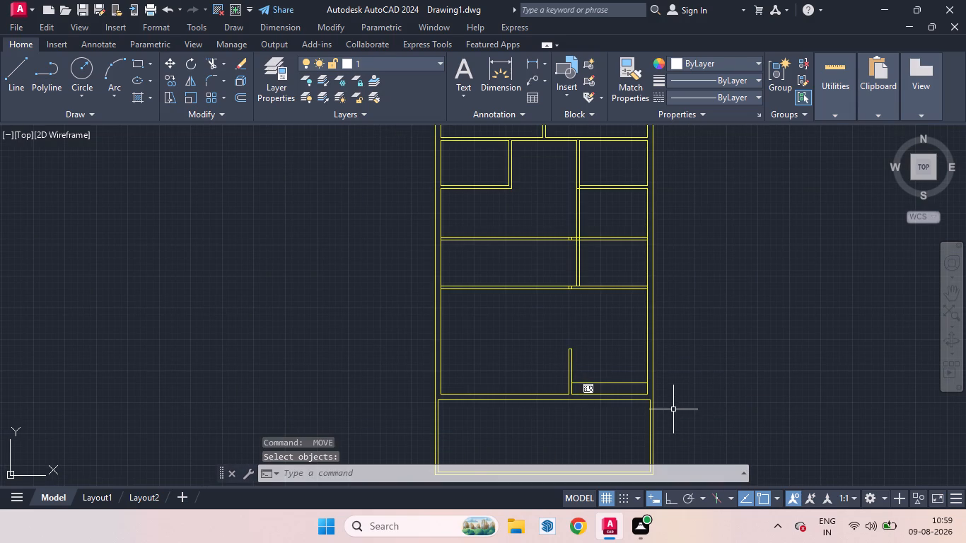
Move the double sink block from far east of the plan to just outside the kitchen's east wall, level with the counter.
scroll(627, 388, down, 3)
scroll(782, 358, up, 4)
drag(733, 294, 676, 205)
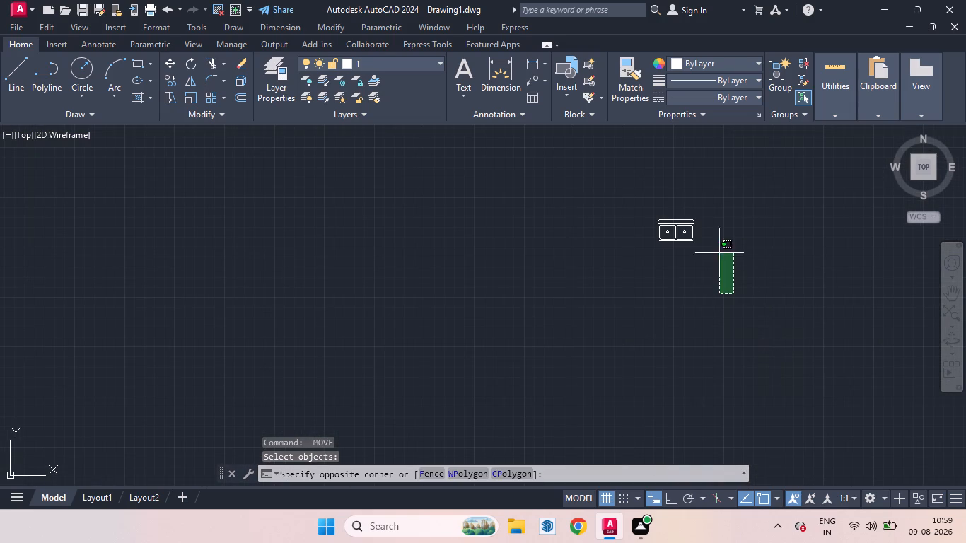
drag(676, 205, 567, 153)
click(658, 235)
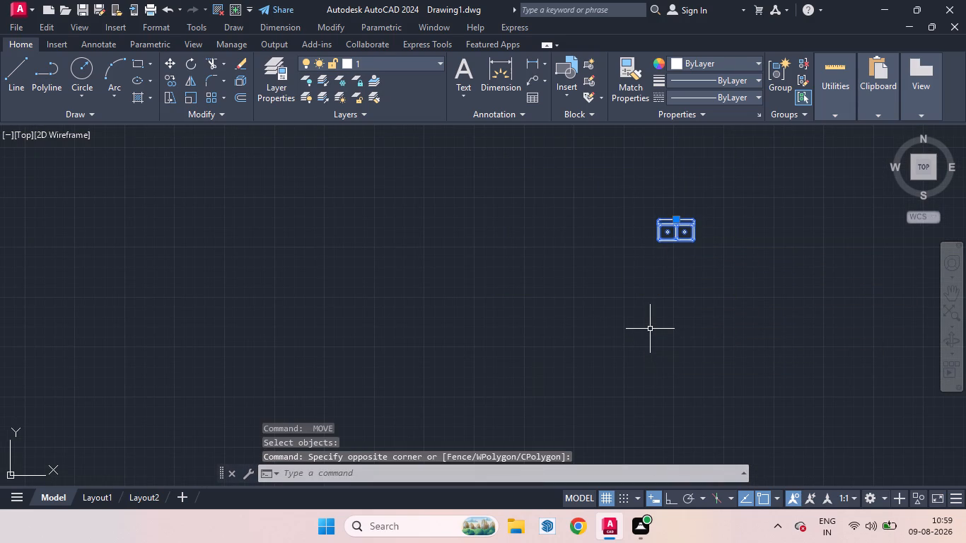
key(m)
key(Return)
click(670, 235)
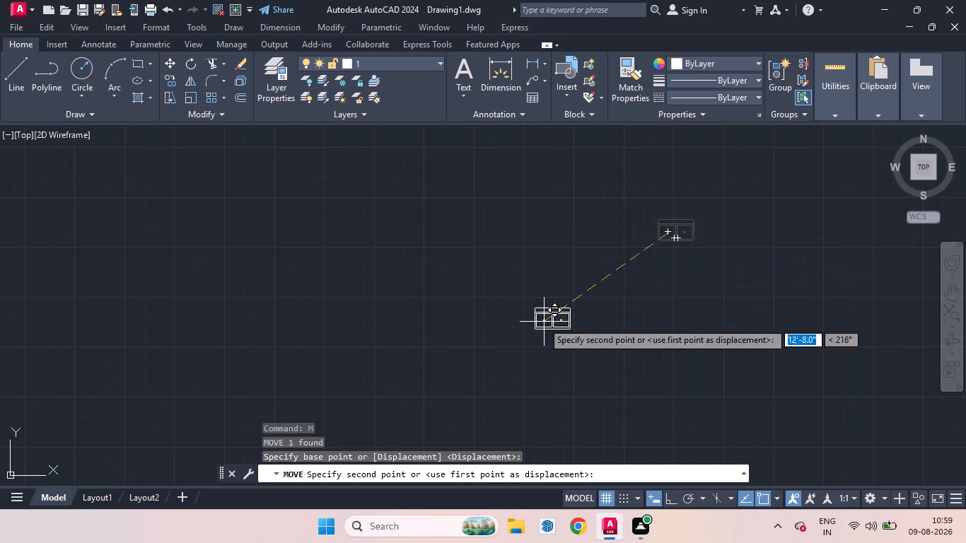
scroll(666, 321, down, 5)
scroll(578, 346, up, 7)
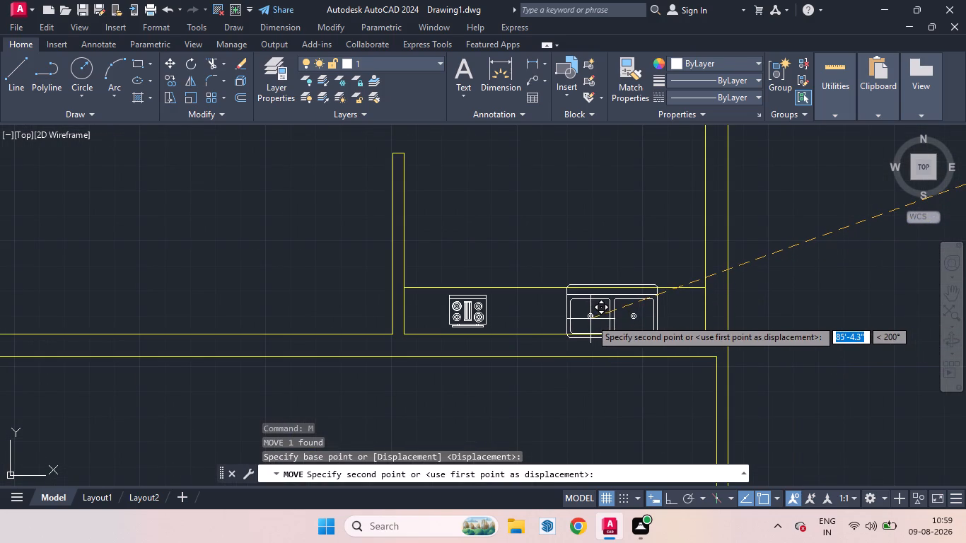
scroll(623, 315, up, 1)
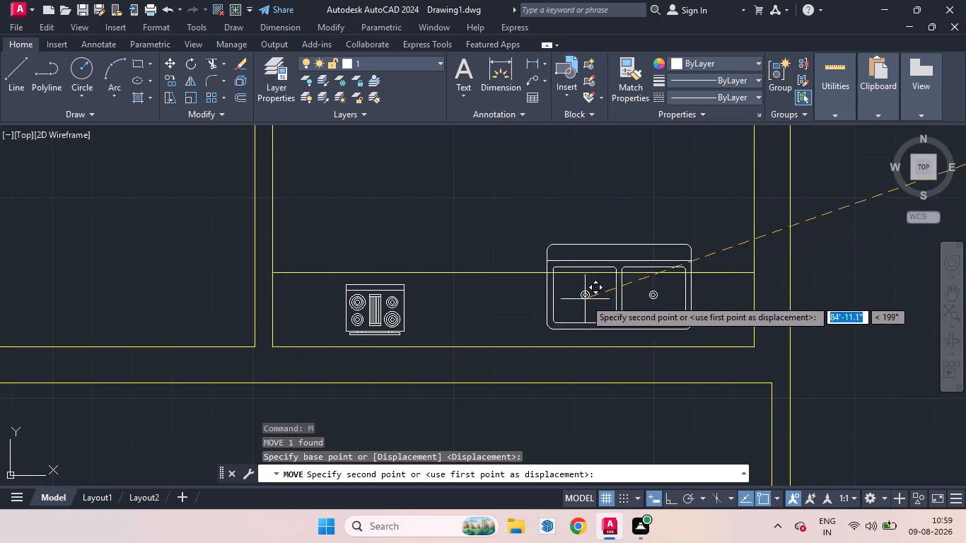
scroll(585, 299, down, 2)
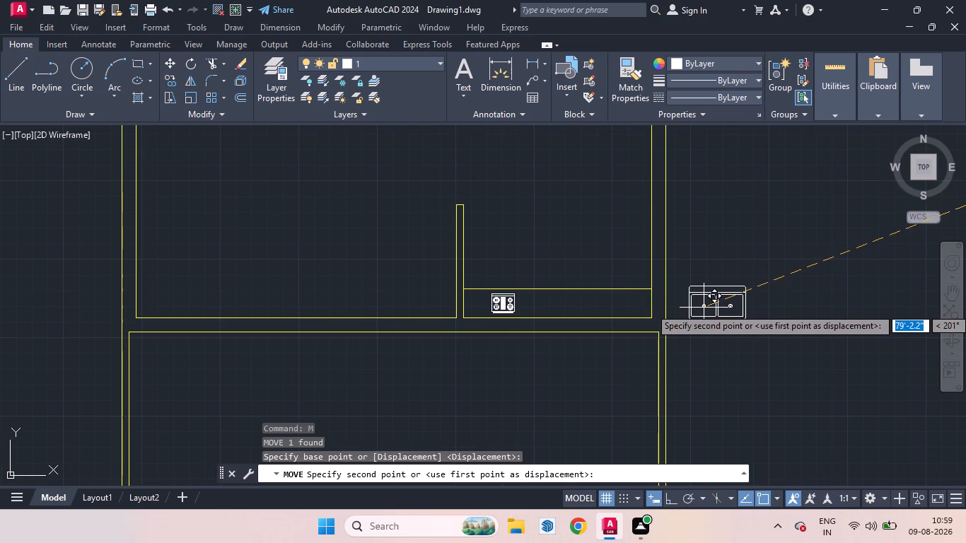
click(704, 308)
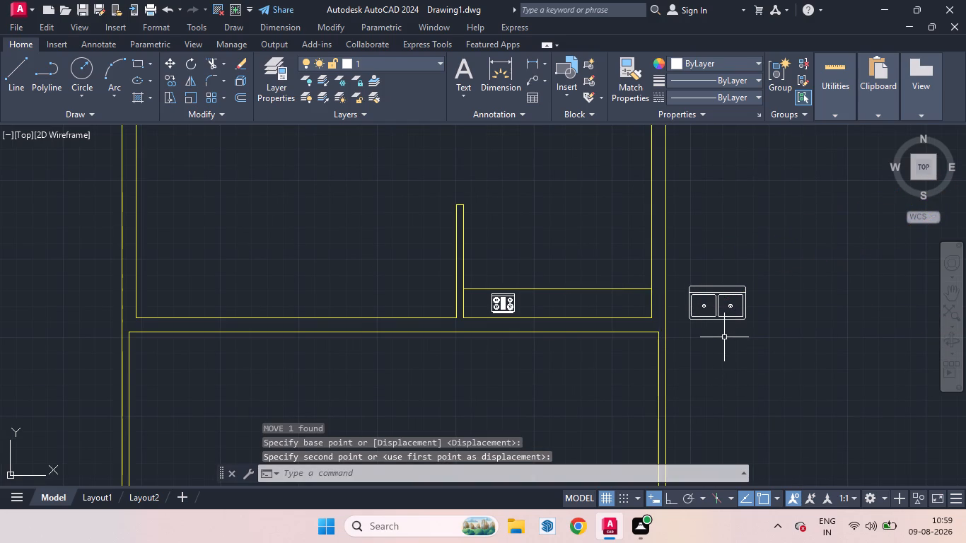
Rotate the double sink 180 degrees about its upper-left corner with Ortho turned on.
click(725, 310)
click(724, 320)
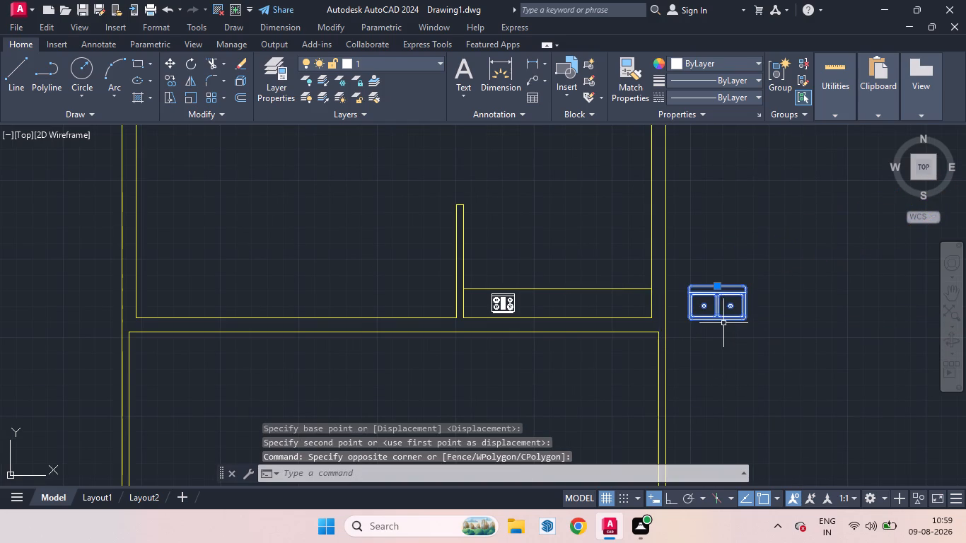
key(r)
key(o)
key(Return)
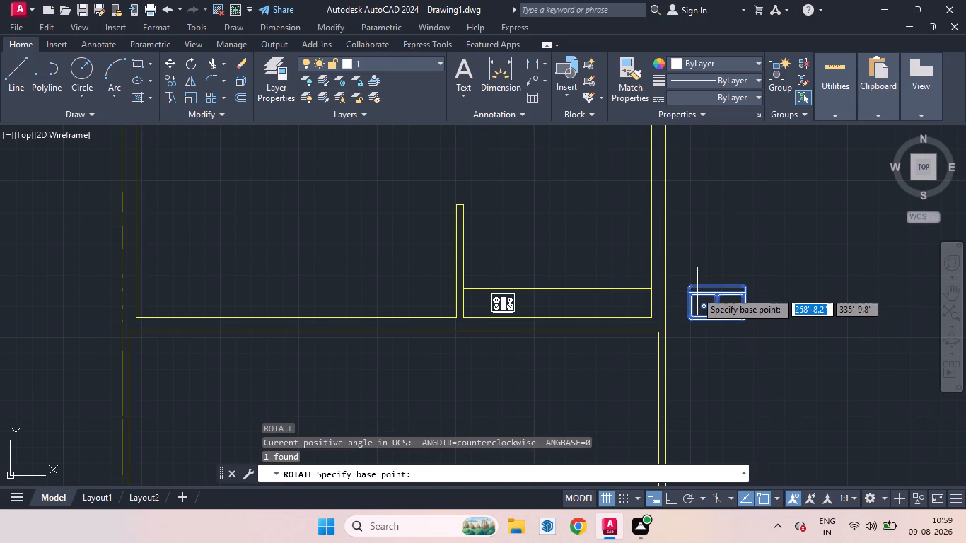
click(685, 289)
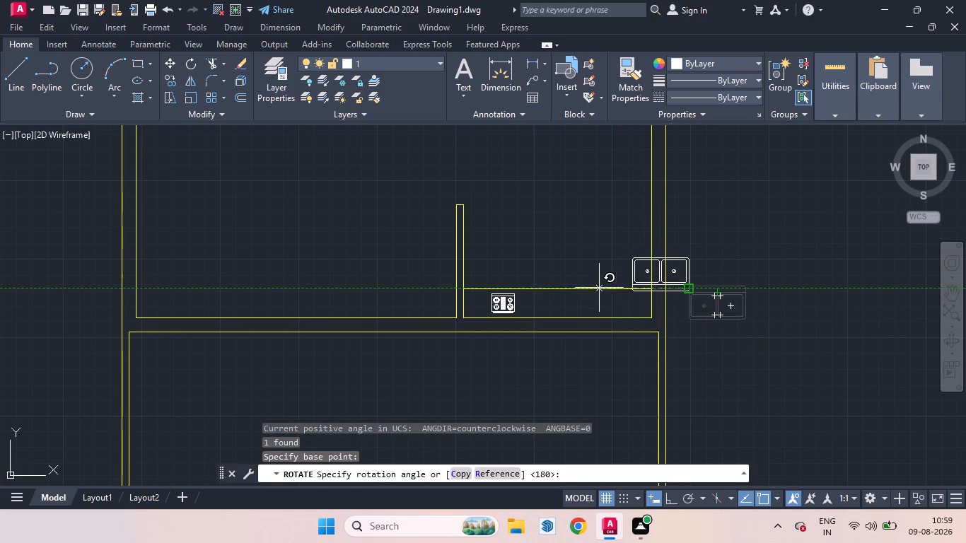
click(671, 506)
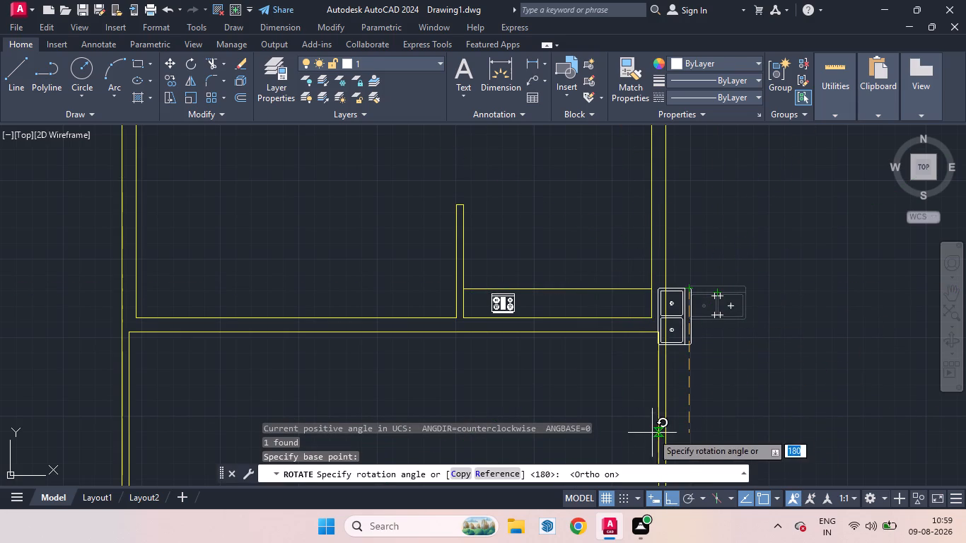
click(554, 291)
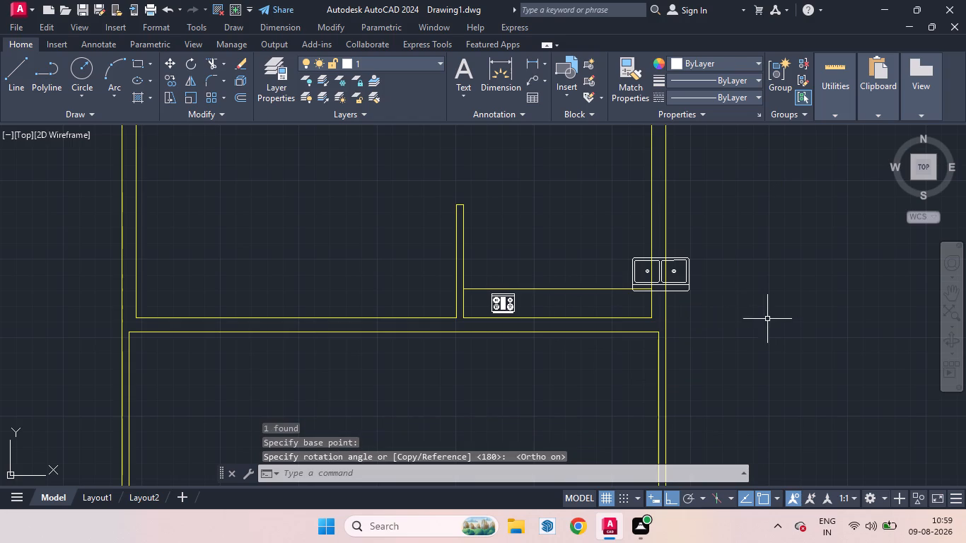
Move the rotated double sink, with Ortho turned off, onto the east part of the kitchen counter.
click(687, 280)
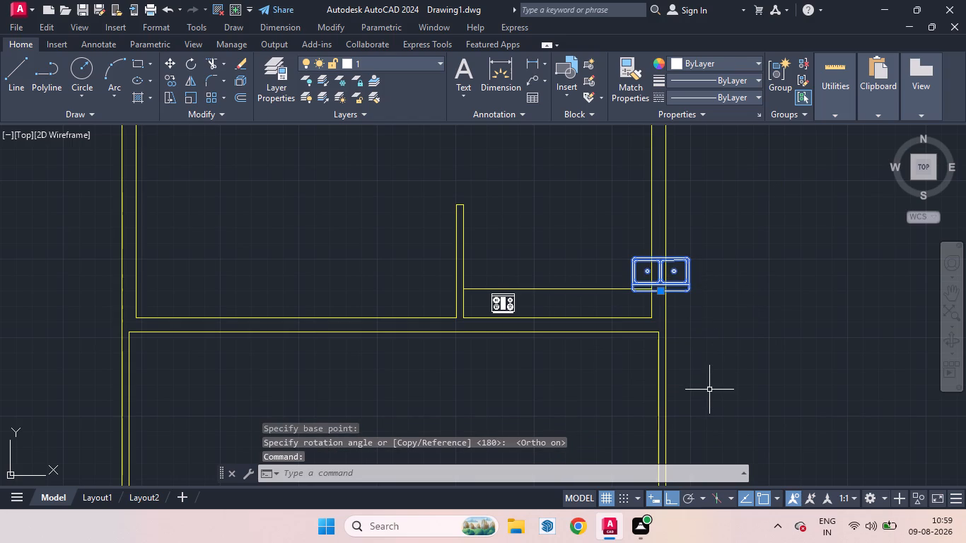
key(m)
key(Return)
click(687, 292)
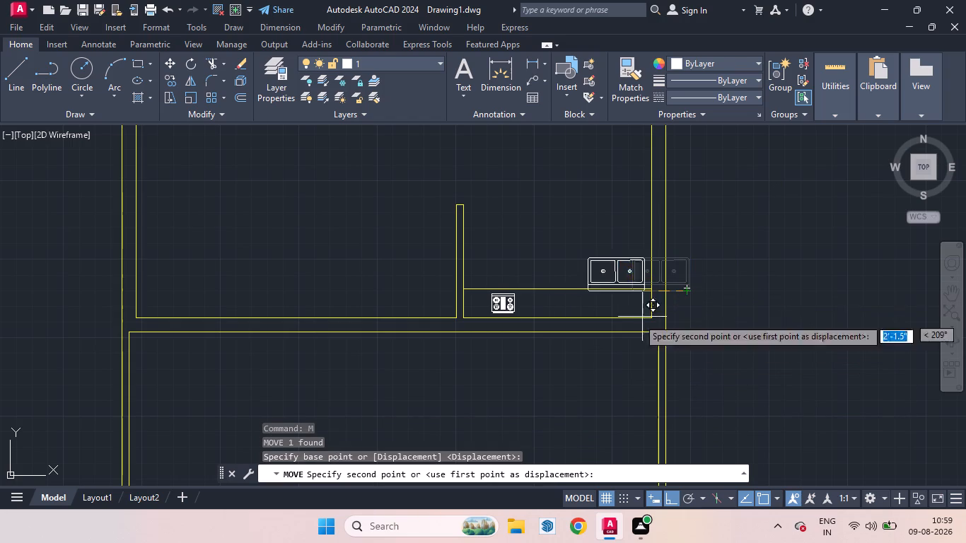
click(669, 494)
scroll(624, 320, up, 3)
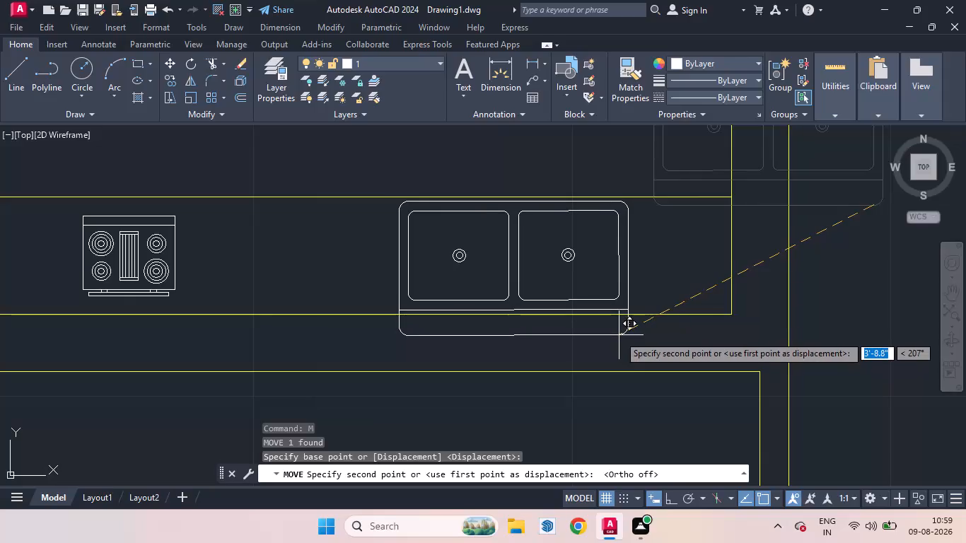
click(619, 335)
Scale the double sink down from its upper-left corner so it fits within the counter depth.
click(629, 279)
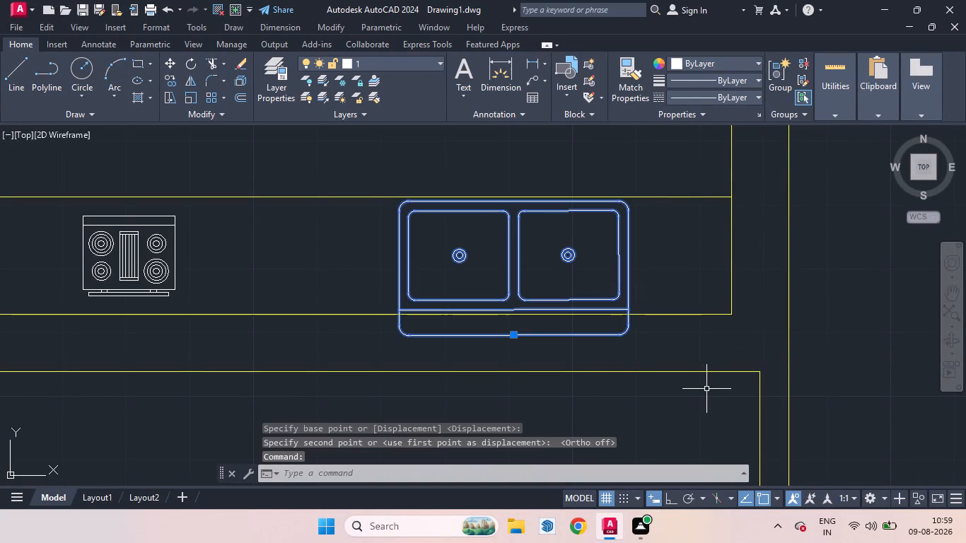
text(sc)
key(Return)
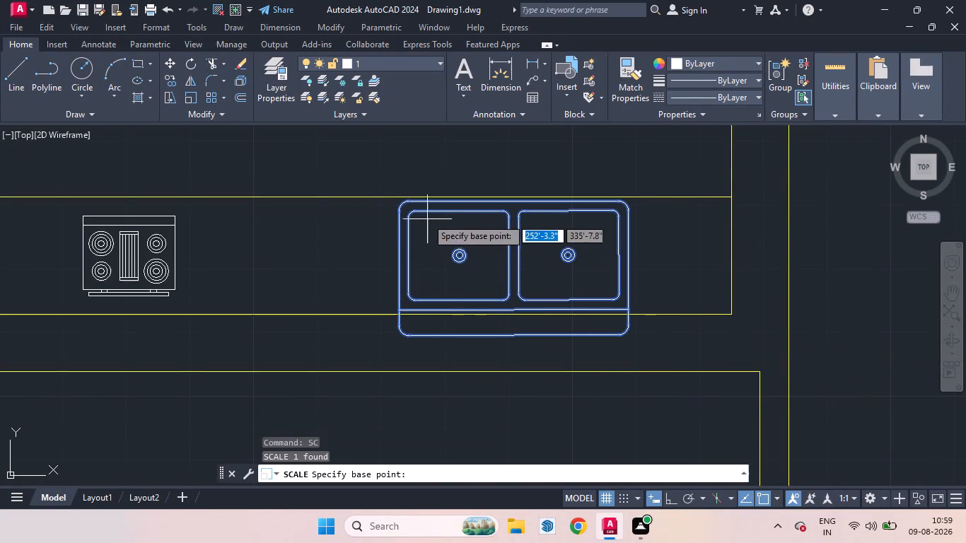
drag(401, 204, 450, 254)
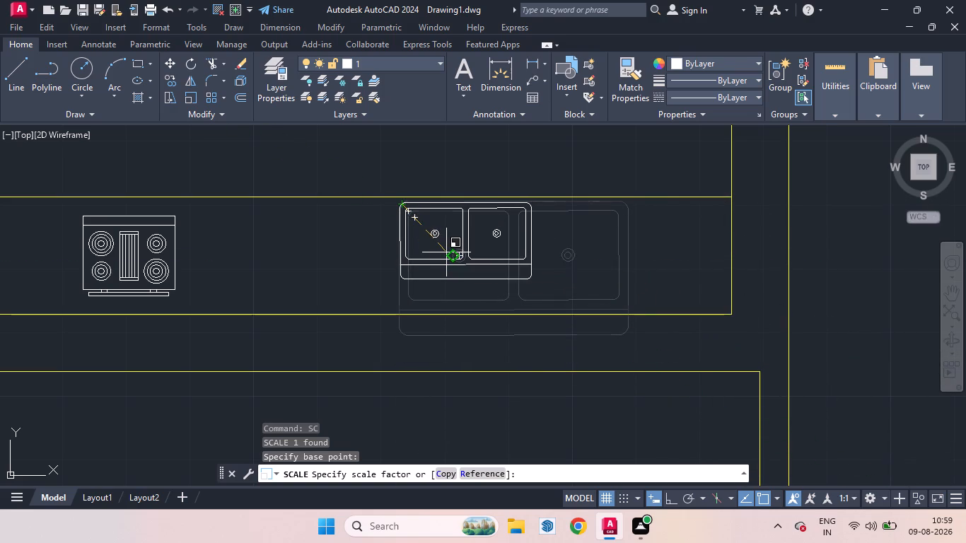
click(446, 252)
Move the scaled double sink about 6.6 inches east and slightly south, centring it within the kitchen counter depth.
click(546, 276)
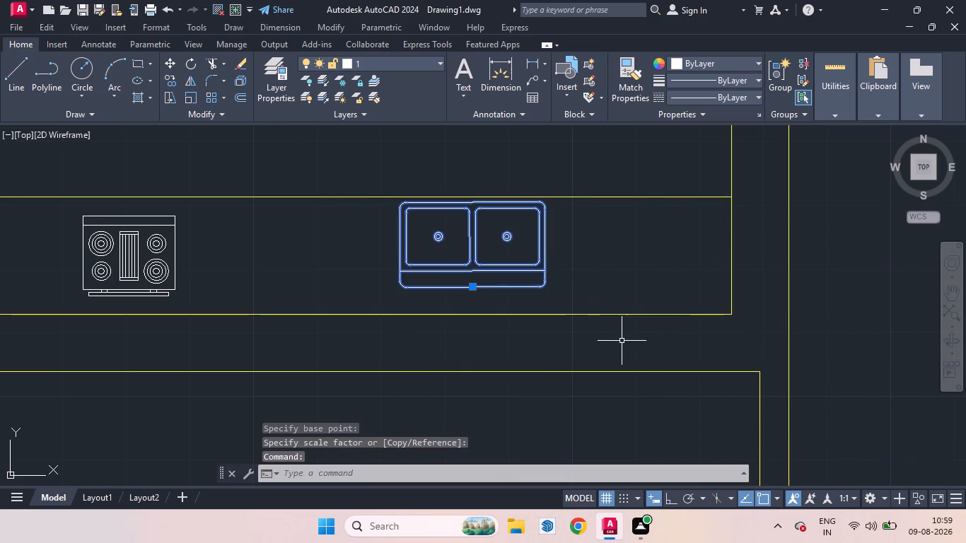
key(m)
key(Return)
click(538, 281)
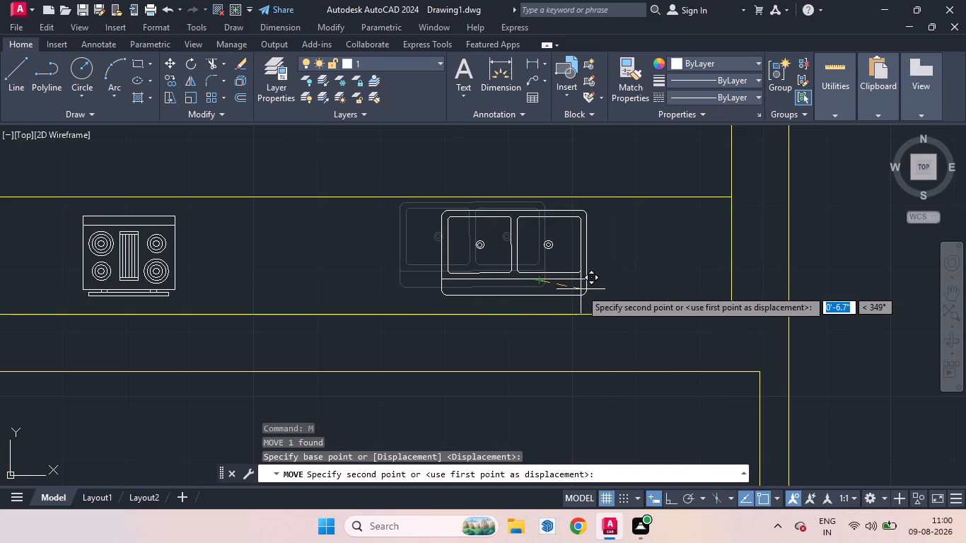
scroll(580, 291, up, 1)
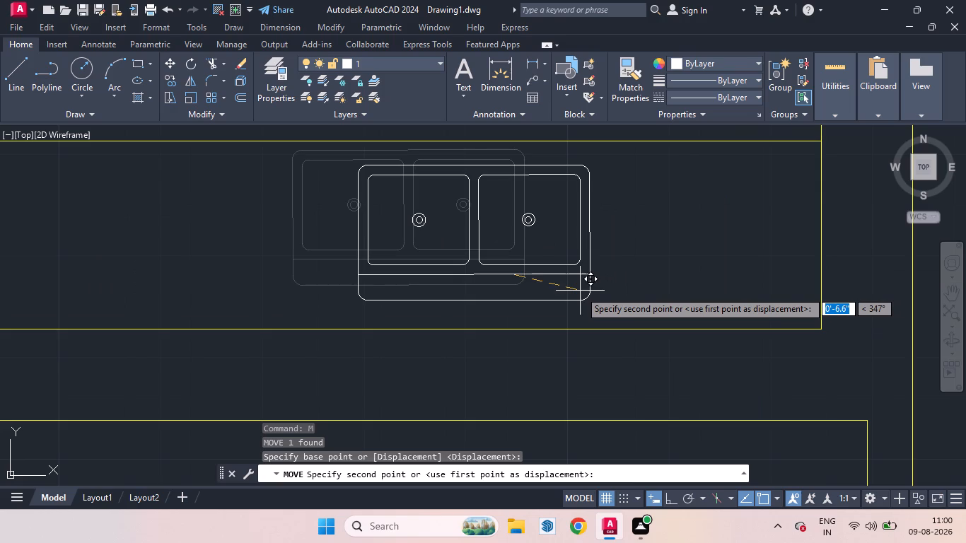
click(580, 291)
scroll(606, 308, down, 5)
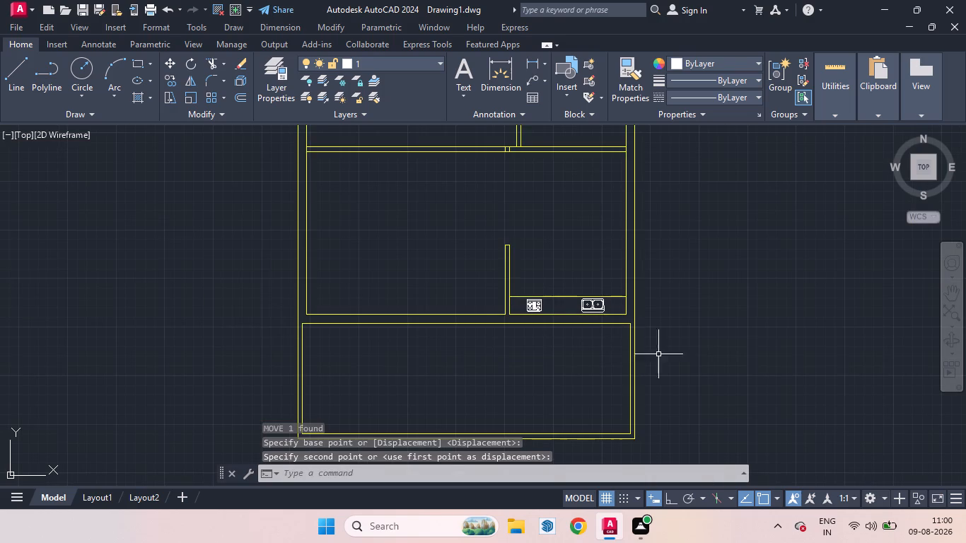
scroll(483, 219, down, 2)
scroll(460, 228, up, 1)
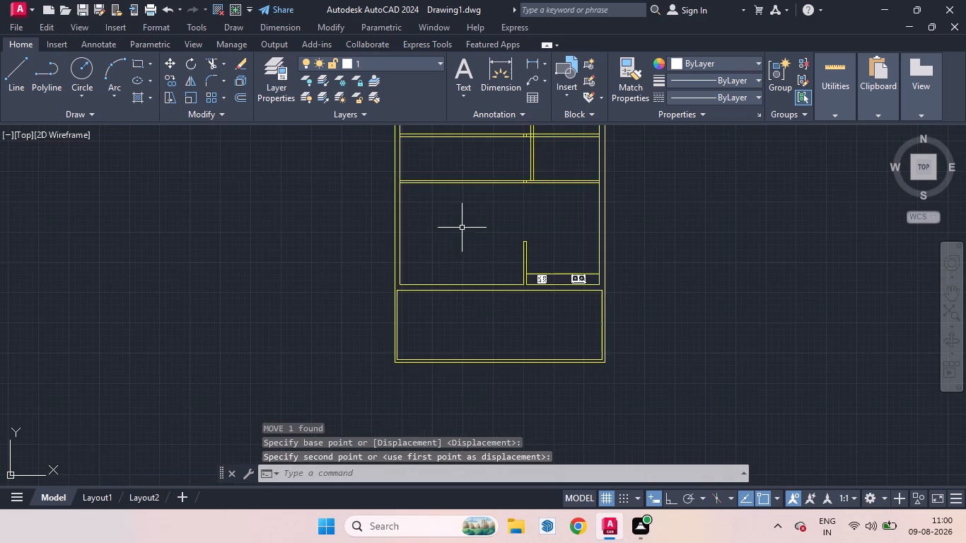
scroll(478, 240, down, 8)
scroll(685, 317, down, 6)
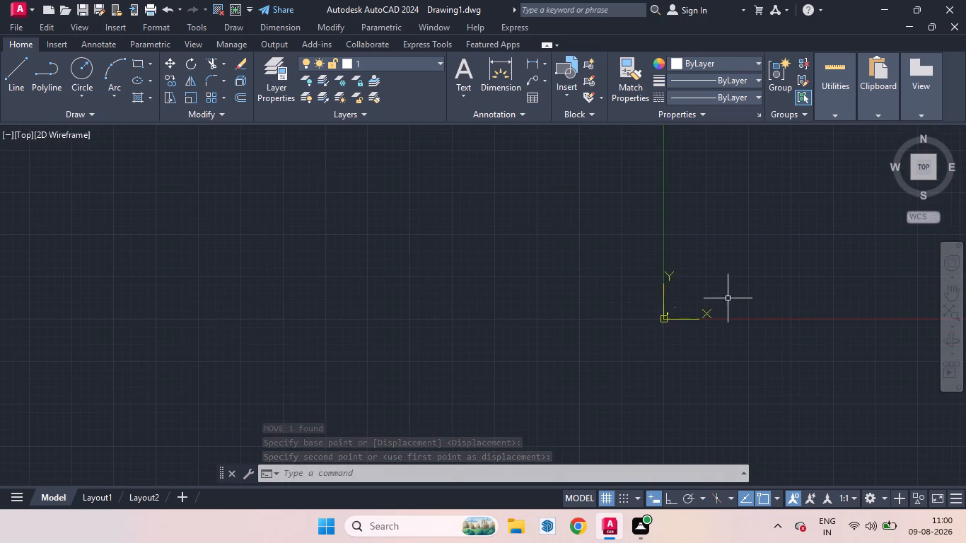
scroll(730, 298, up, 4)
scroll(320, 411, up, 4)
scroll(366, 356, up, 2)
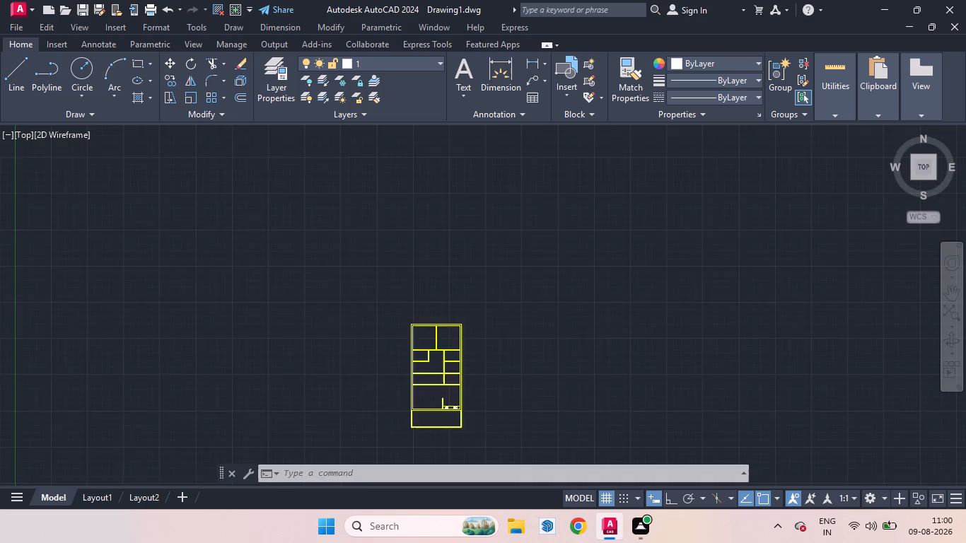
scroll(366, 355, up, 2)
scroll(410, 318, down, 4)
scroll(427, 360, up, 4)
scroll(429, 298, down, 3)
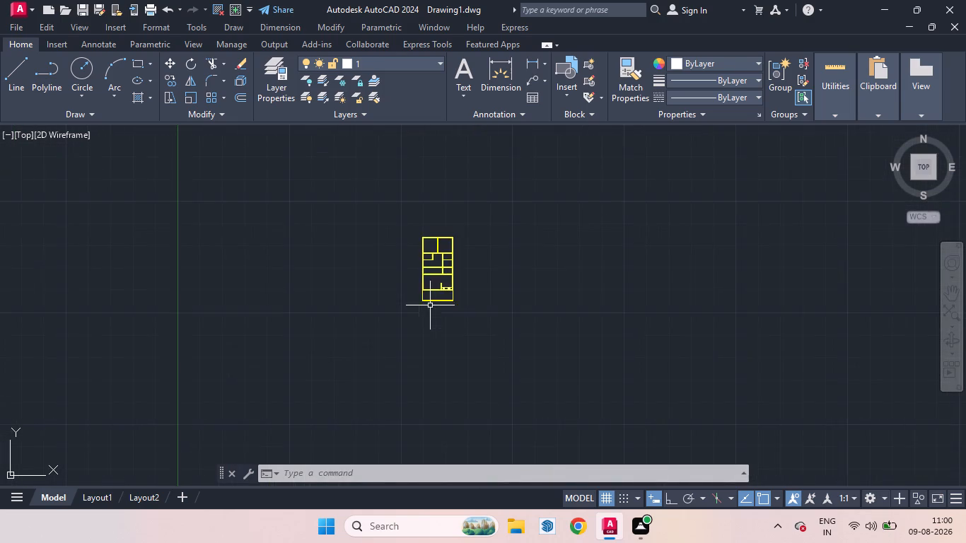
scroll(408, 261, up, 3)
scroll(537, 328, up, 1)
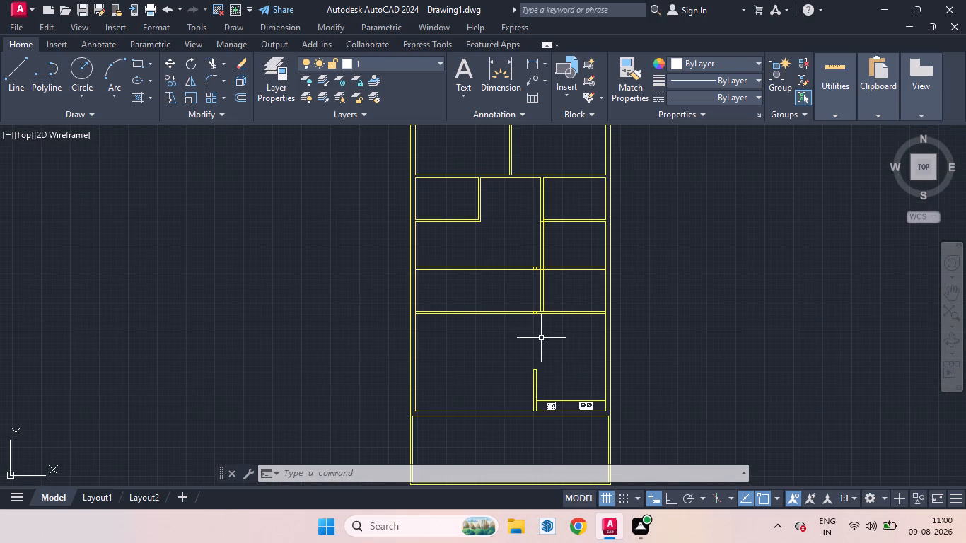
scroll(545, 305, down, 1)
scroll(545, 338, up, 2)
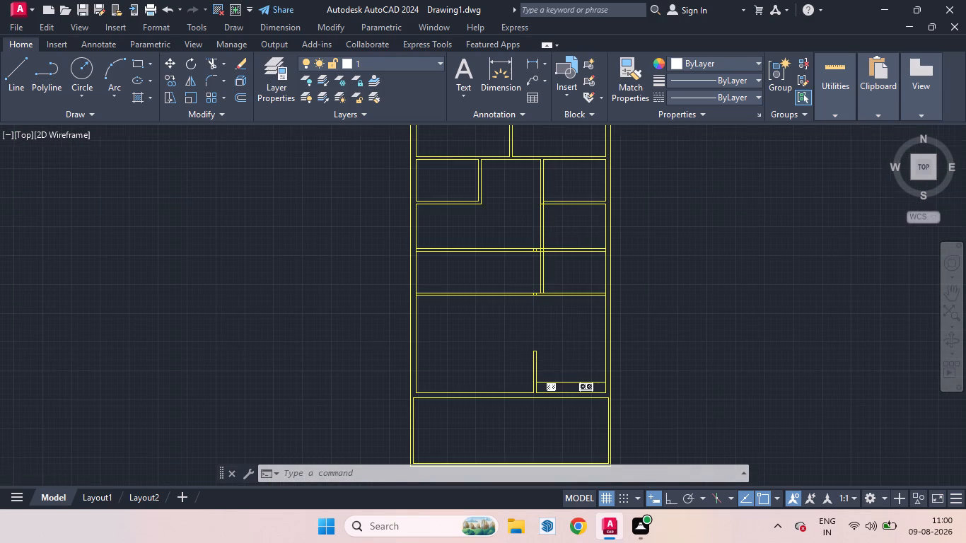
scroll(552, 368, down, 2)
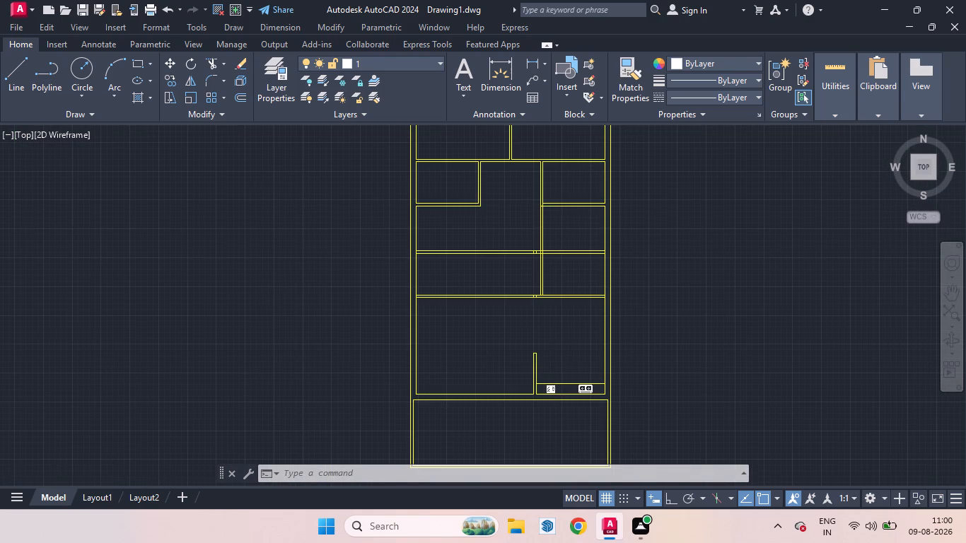
Insert the Toilet - top block from the House Designer.dwg blocks in DesignCenter into the empty area east of the plan.
key(d)
key(c)
key(Return)
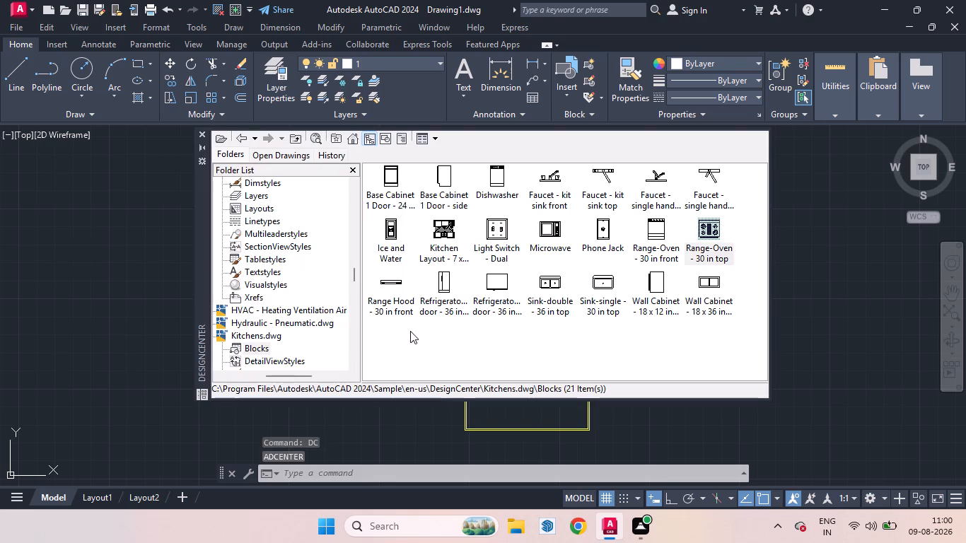
scroll(257, 274, up, 3)
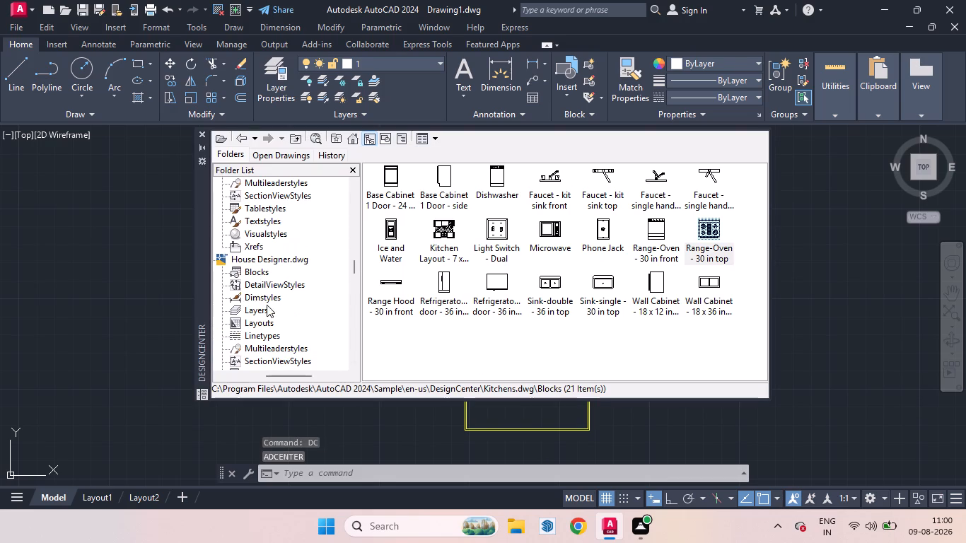
double_click(257, 271)
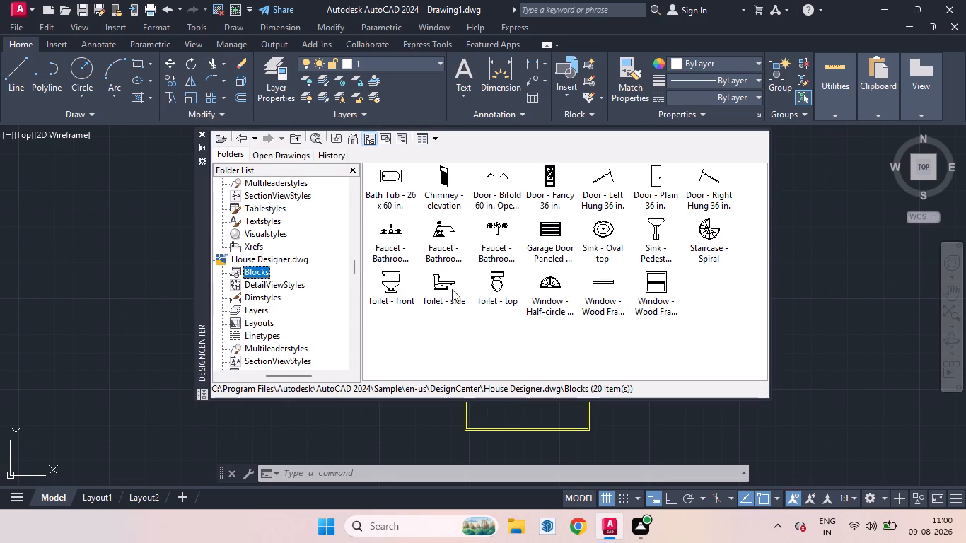
drag(492, 285, 838, 328)
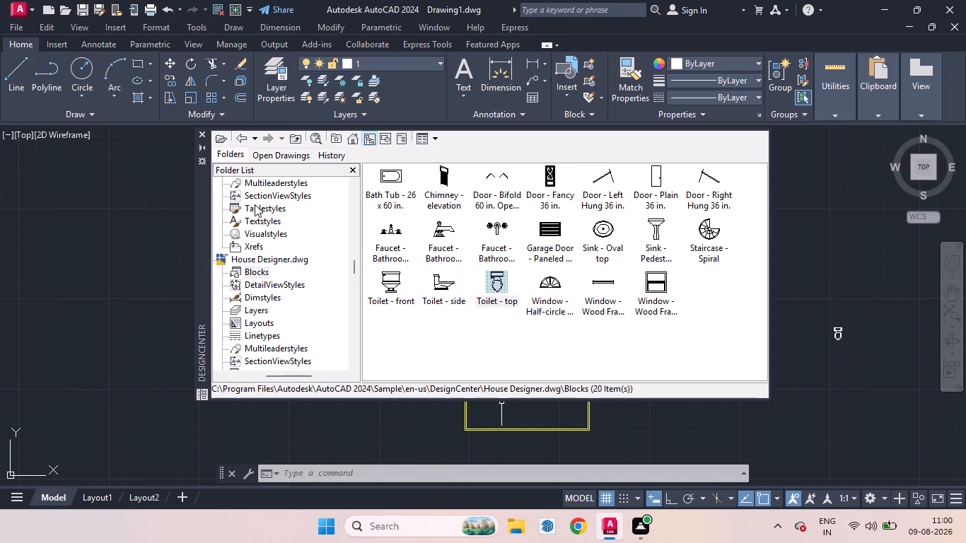
Place the Home - Space Planner.dwg blocks for the 5 ft loveseat, roundback sofa, 36 x 72 in. dining set and queen bed east of the plan.
scroll(218, 214, up, 3)
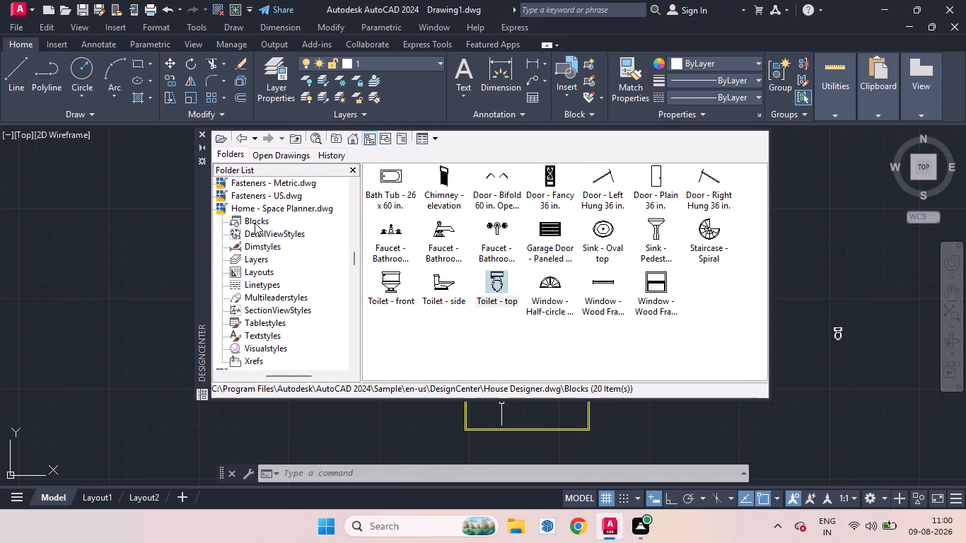
double_click(252, 221)
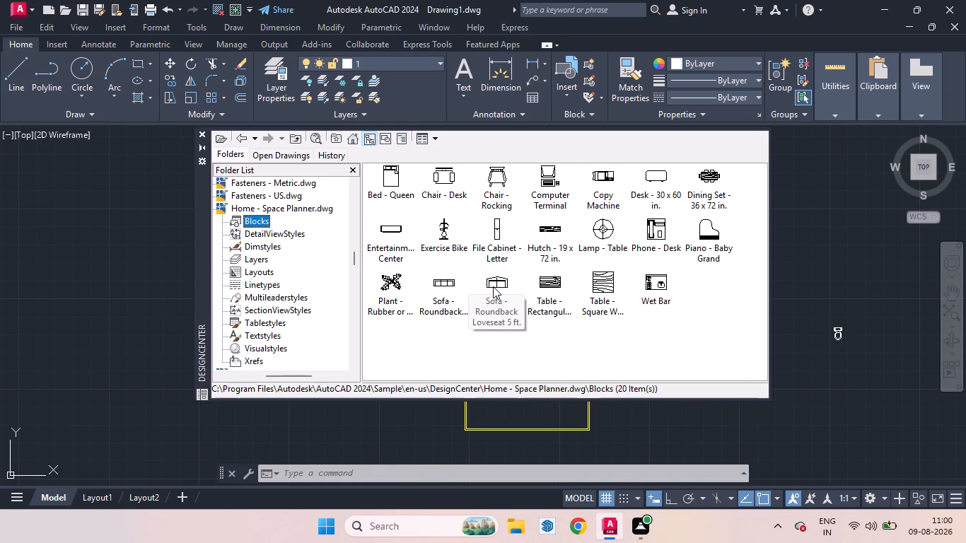
click(493, 286)
drag(493, 279, 807, 337)
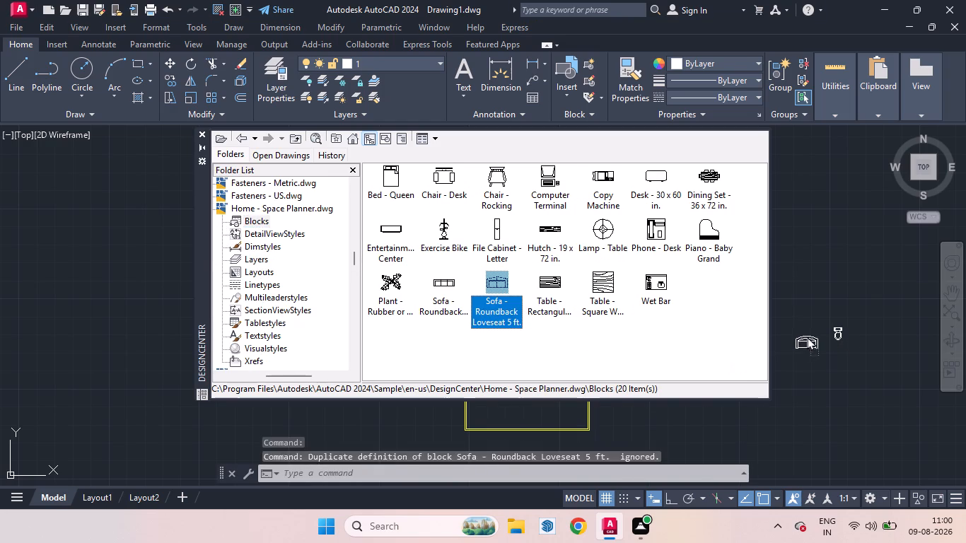
drag(807, 337, 808, 334)
drag(447, 276, 813, 387)
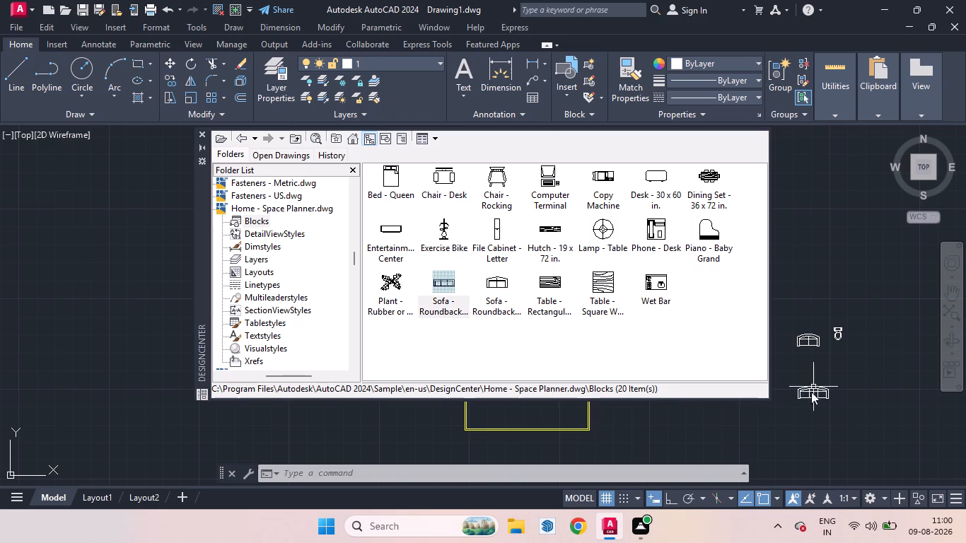
drag(700, 176, 861, 274)
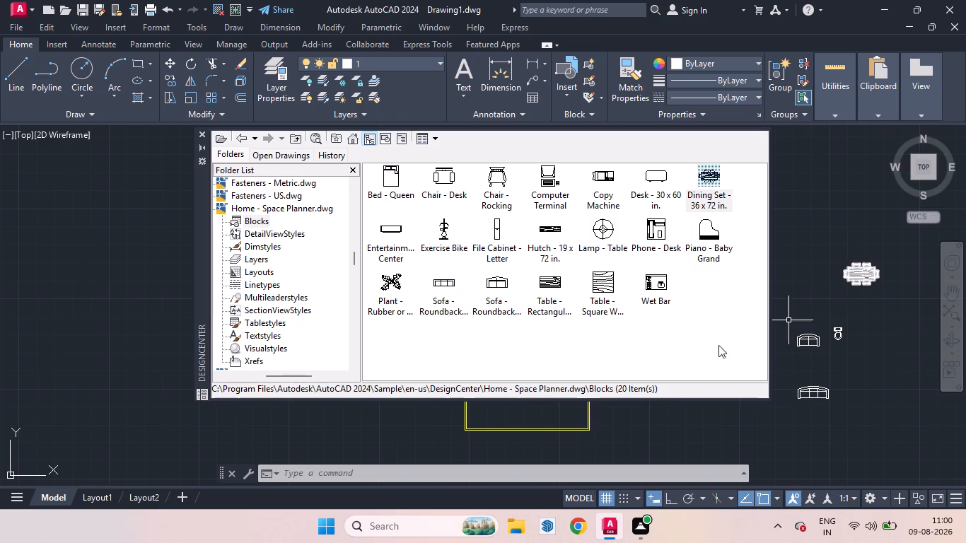
drag(396, 173, 810, 269)
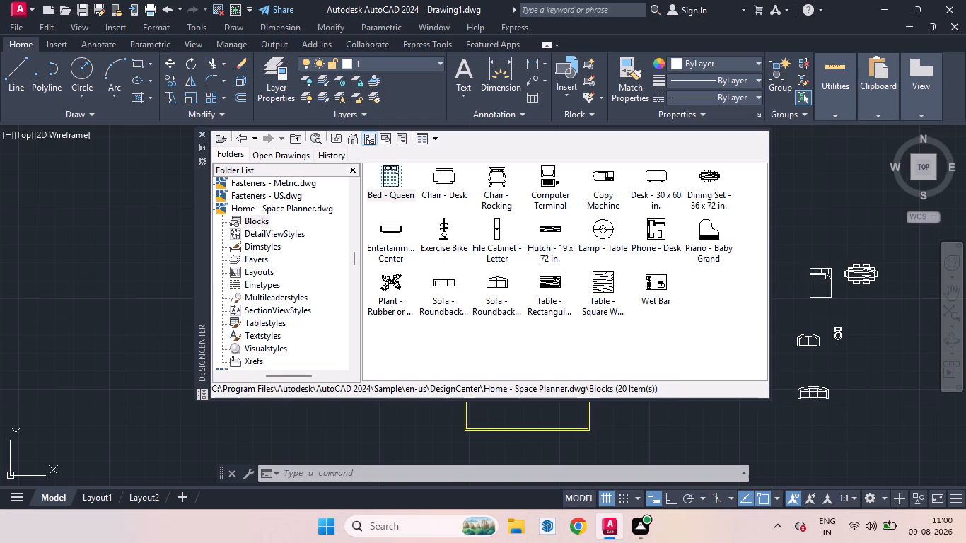
click(201, 132)
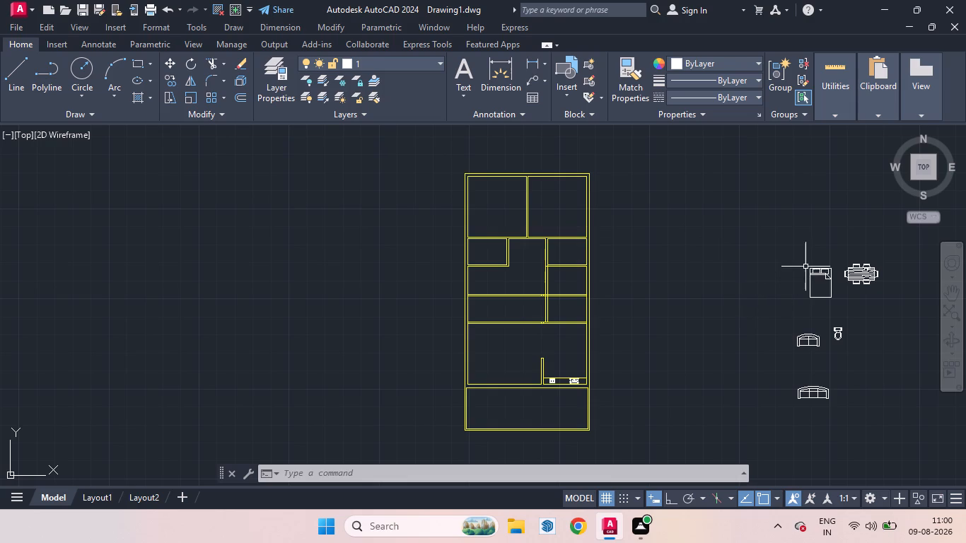
Rotate the queen bed block 180 degrees about its upper-left corner.
click(812, 271)
key(r)
key(o)
key(Return)
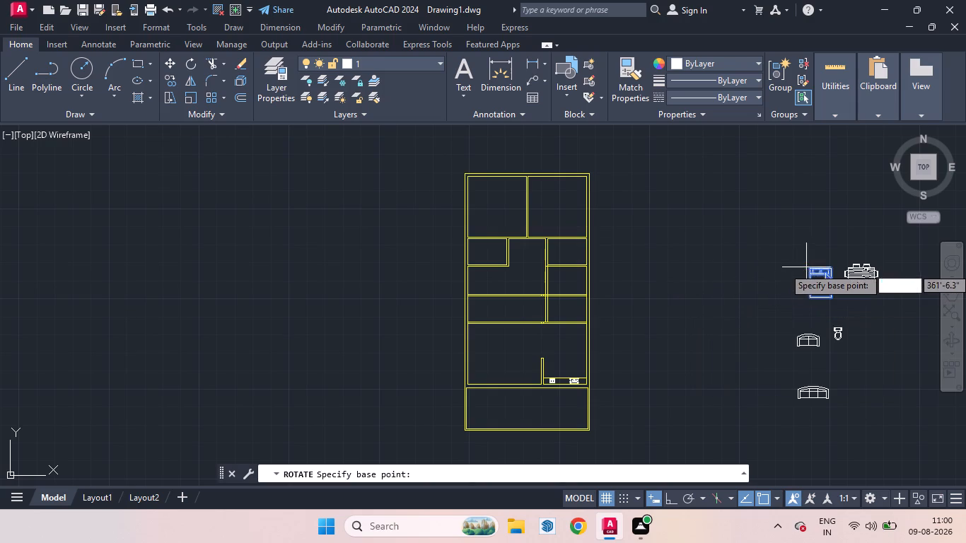
click(808, 264)
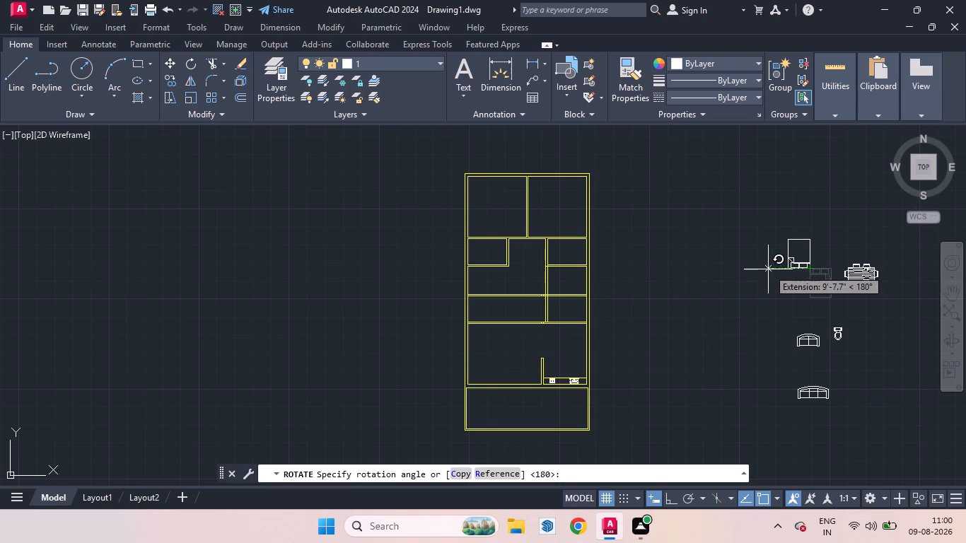
click(714, 271)
Move the rotated queen bed into the plan's north-west room, with its headboard just above the south wall.
click(825, 297)
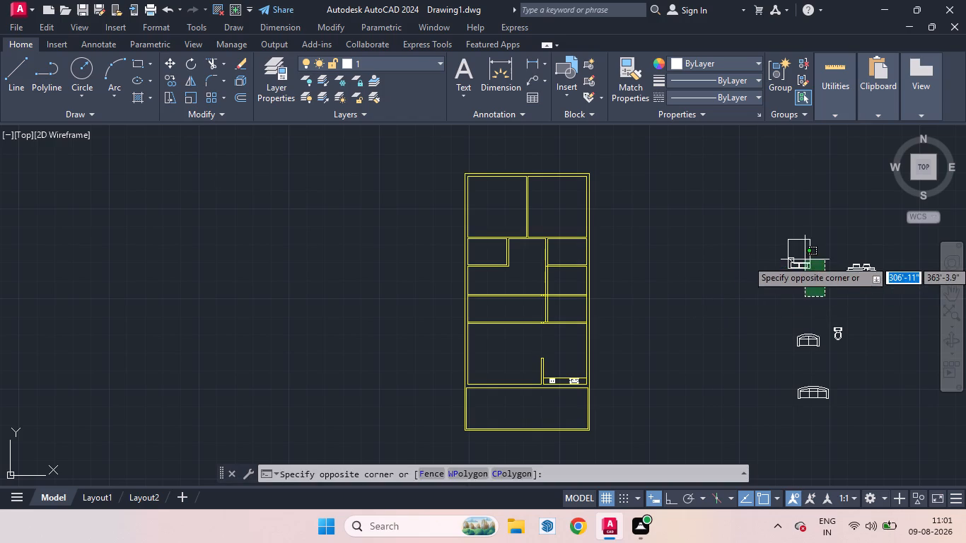
click(789, 244)
key(m)
key(Return)
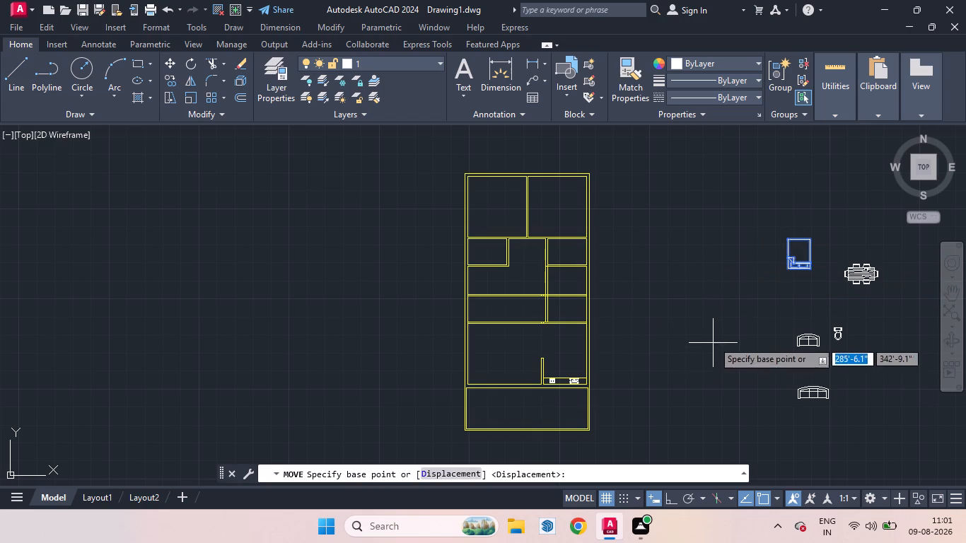
click(789, 269)
scroll(475, 234, up, 4)
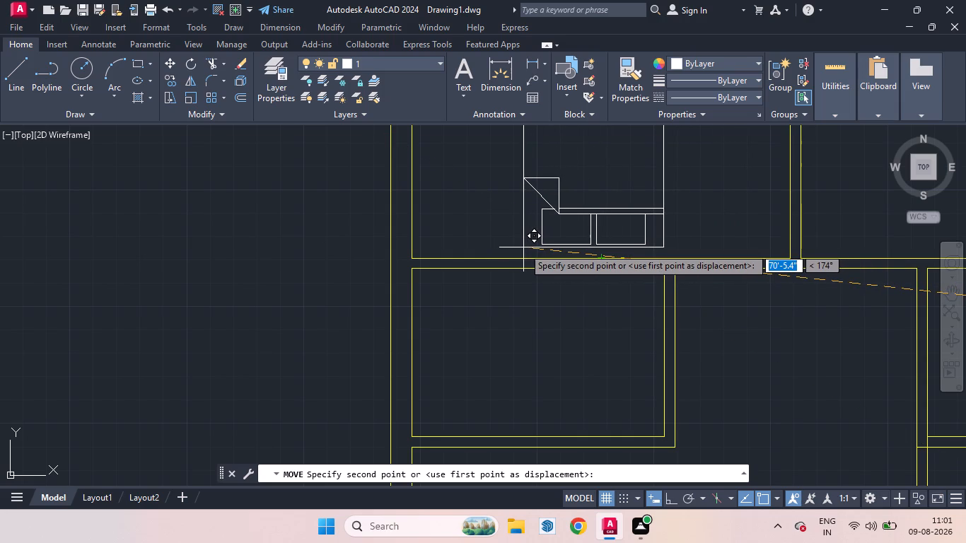
click(523, 247)
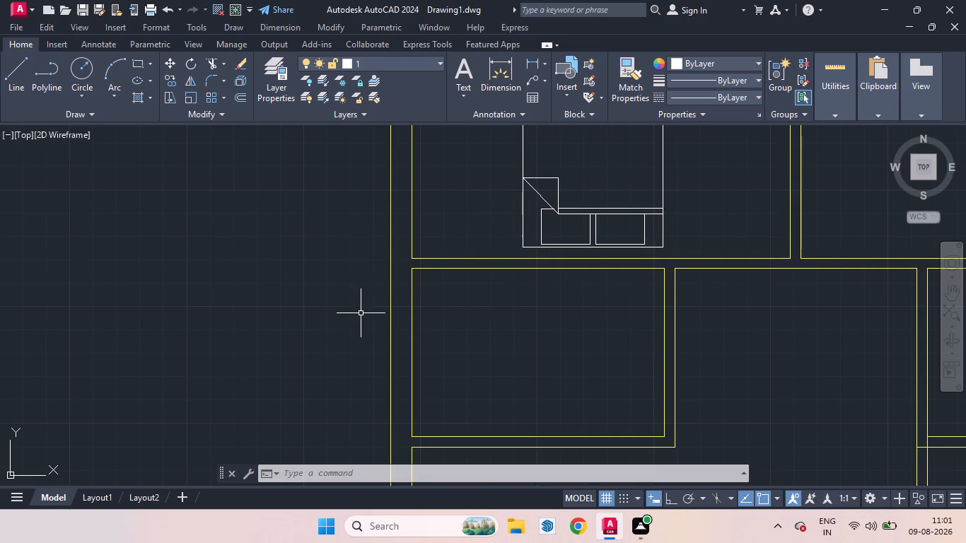
Copy the queen bed about 15 ft east into the north-east room, with Ortho turned on.
scroll(361, 315, down, 2)
click(477, 266)
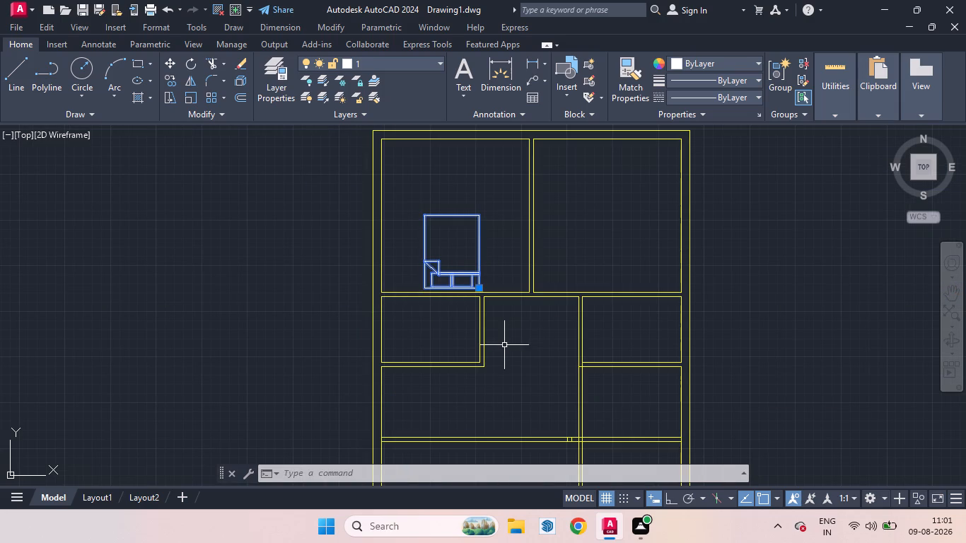
key(c)
key(o)
key(Return)
click(452, 288)
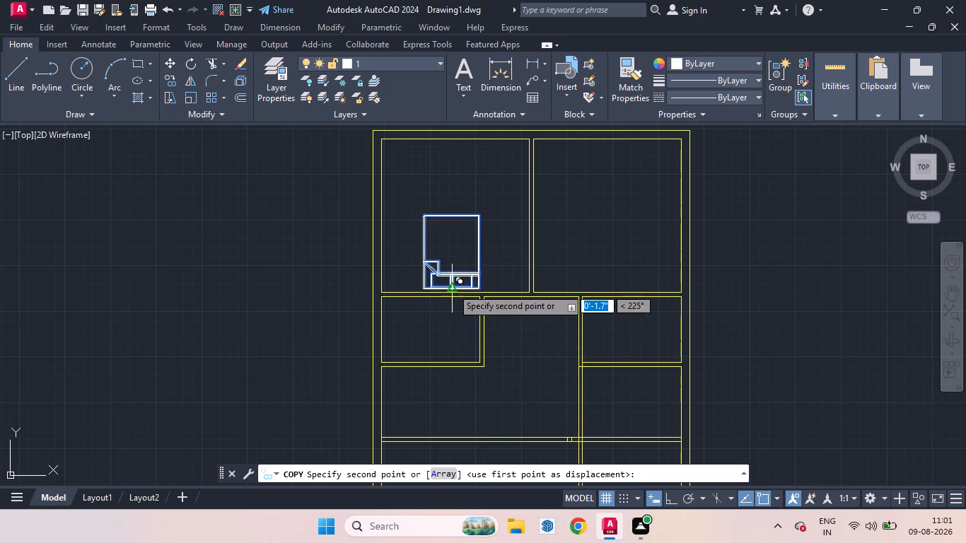
click(673, 496)
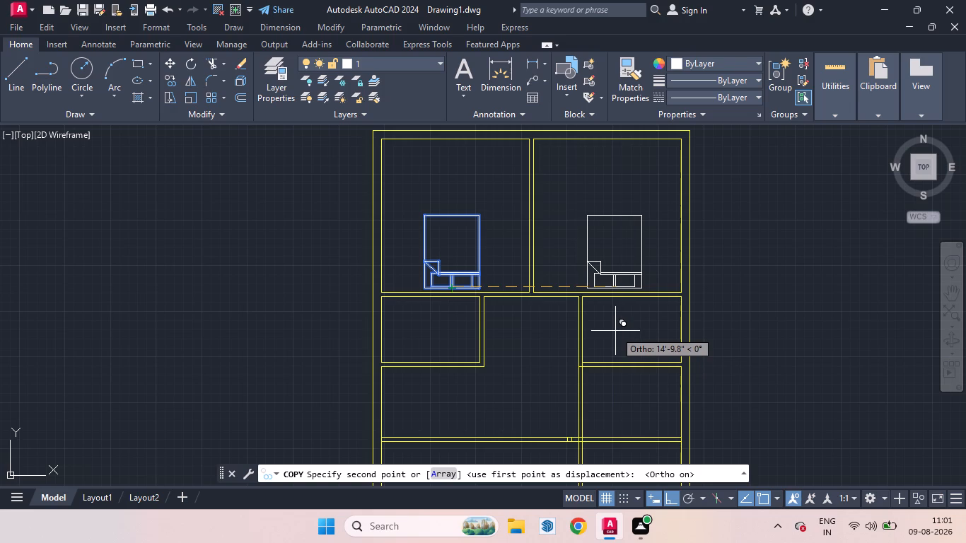
click(617, 331)
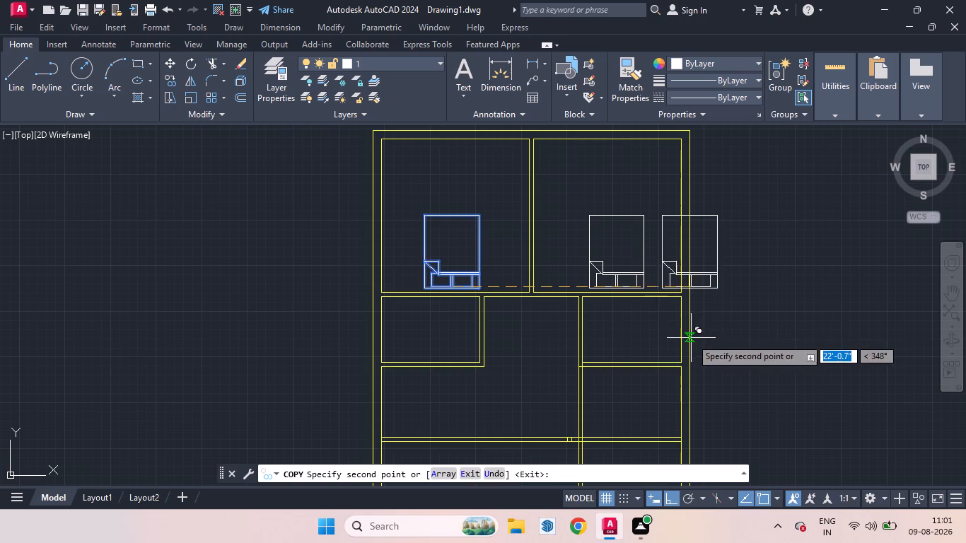
key(space)
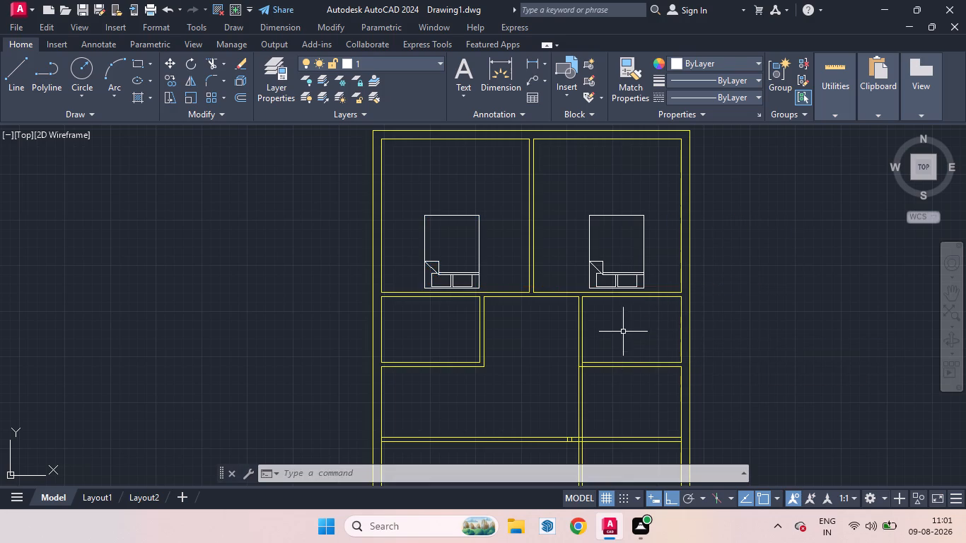
Move the dining set block into the large southern room, just north of the kitchen counter, with Ortho turned off.
scroll(623, 332, down, 3)
scroll(616, 418, up, 1)
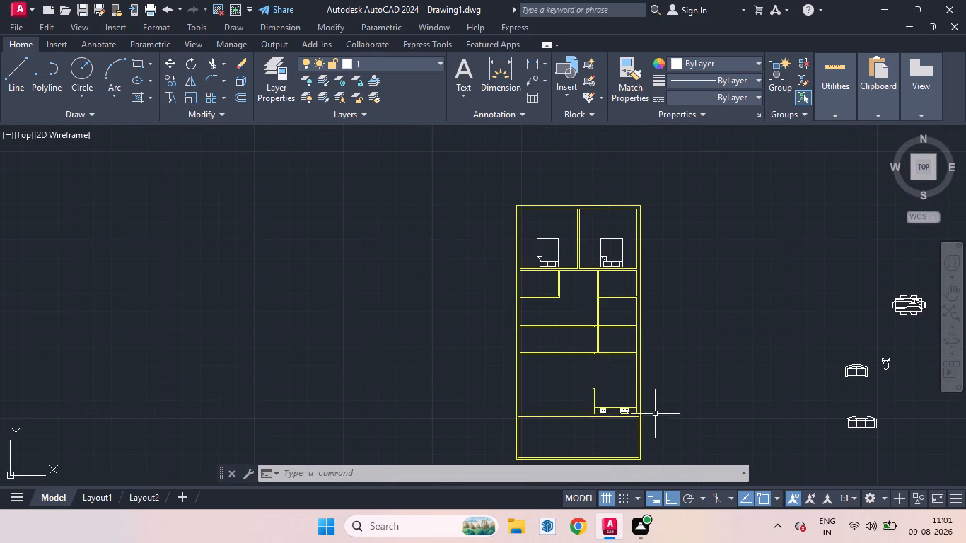
scroll(639, 397, down, 1)
click(798, 339)
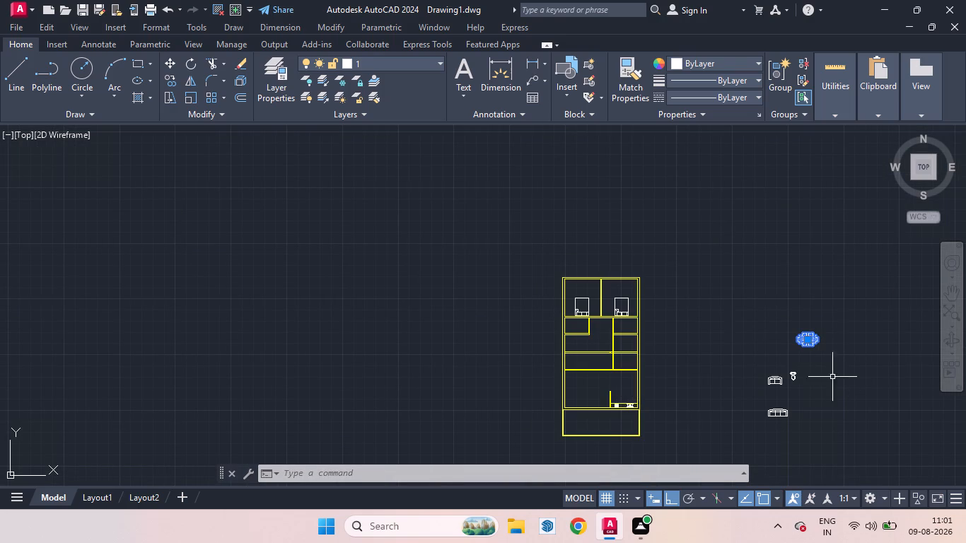
key(m)
key(Return)
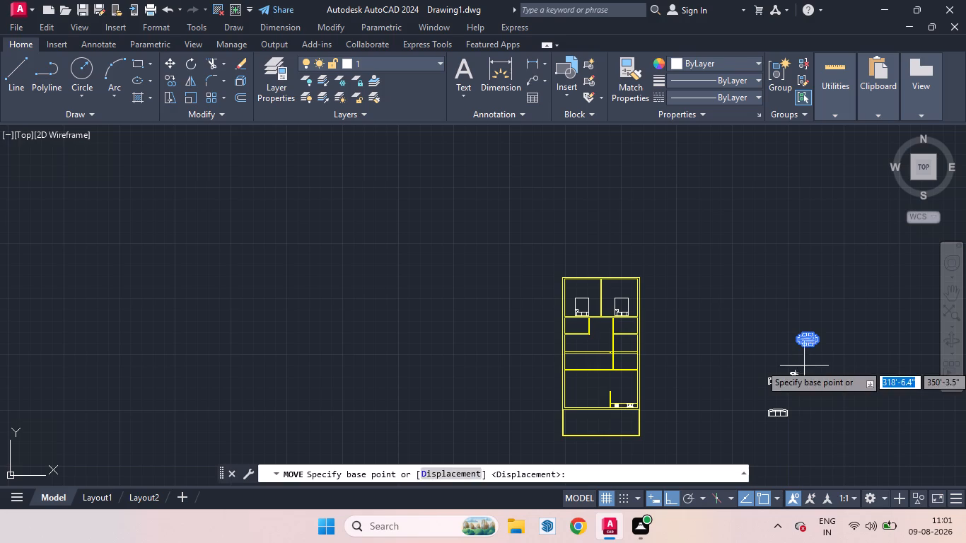
click(809, 347)
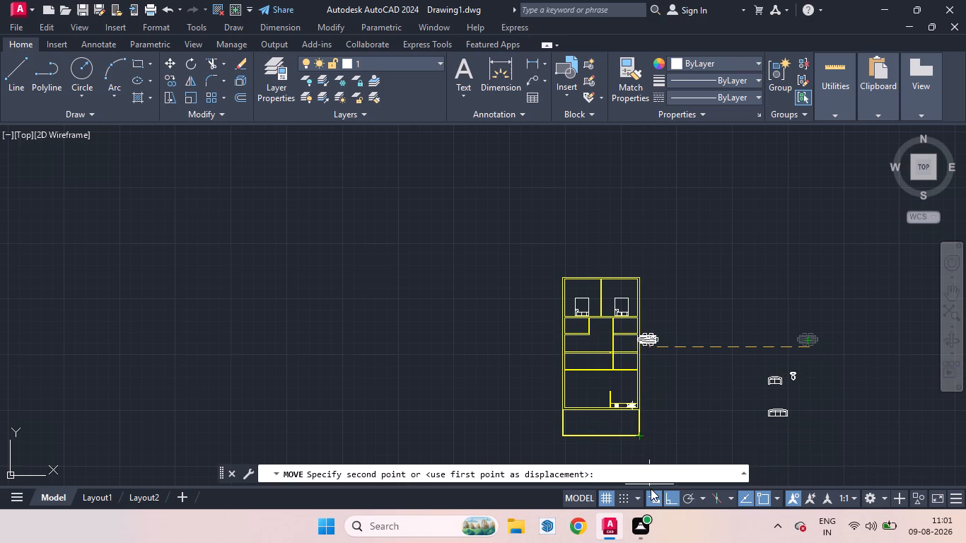
click(671, 496)
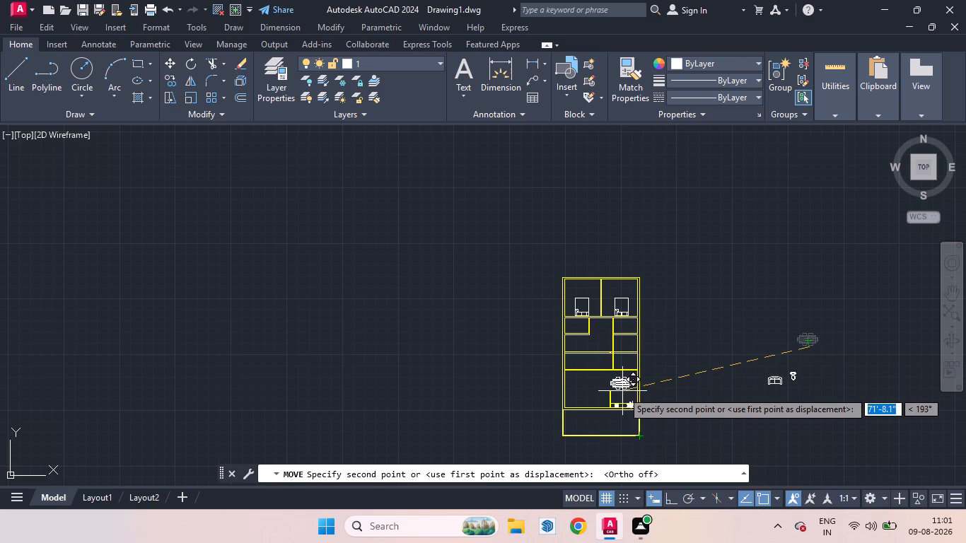
scroll(622, 392, up, 3)
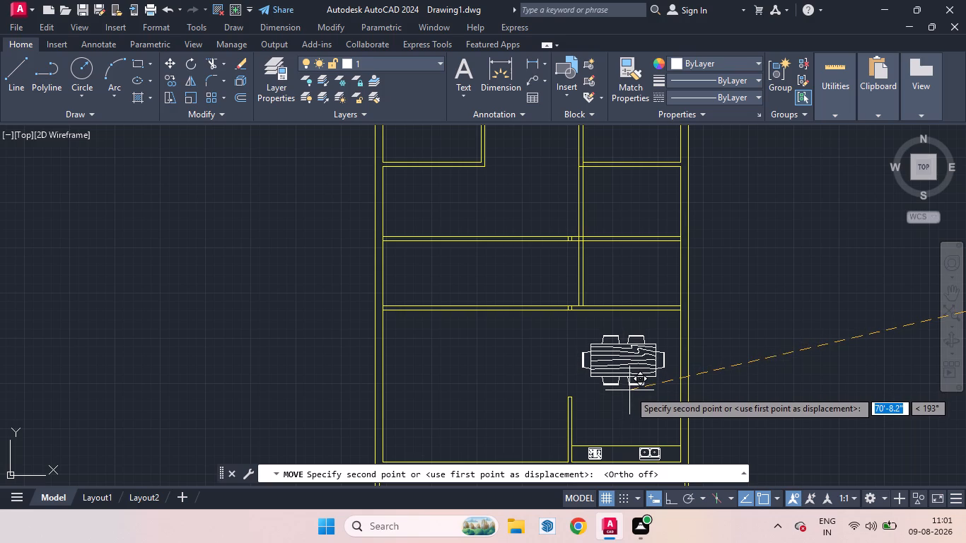
click(629, 391)
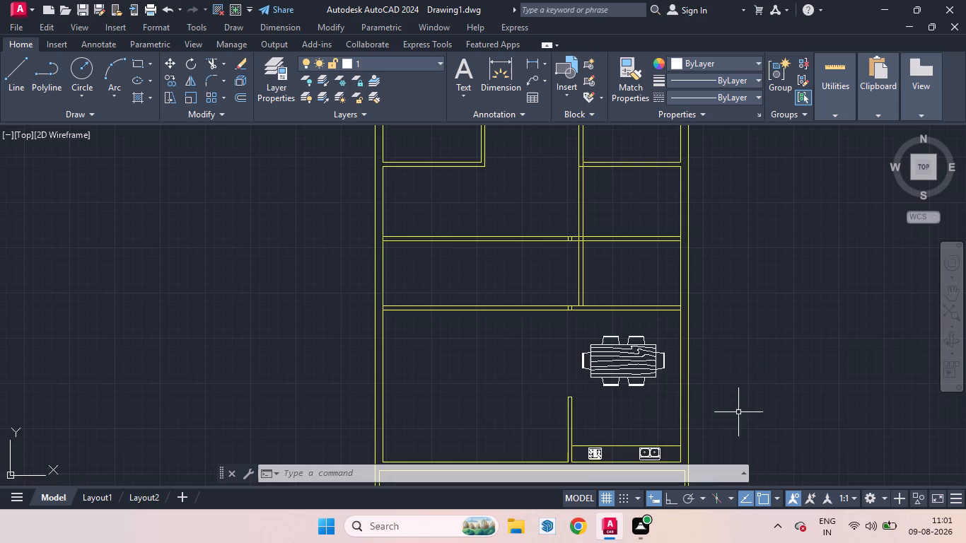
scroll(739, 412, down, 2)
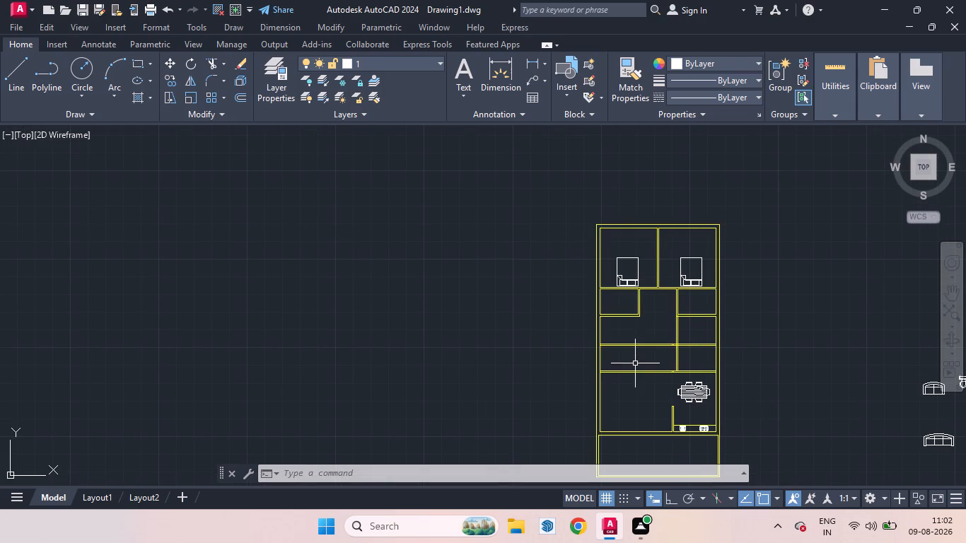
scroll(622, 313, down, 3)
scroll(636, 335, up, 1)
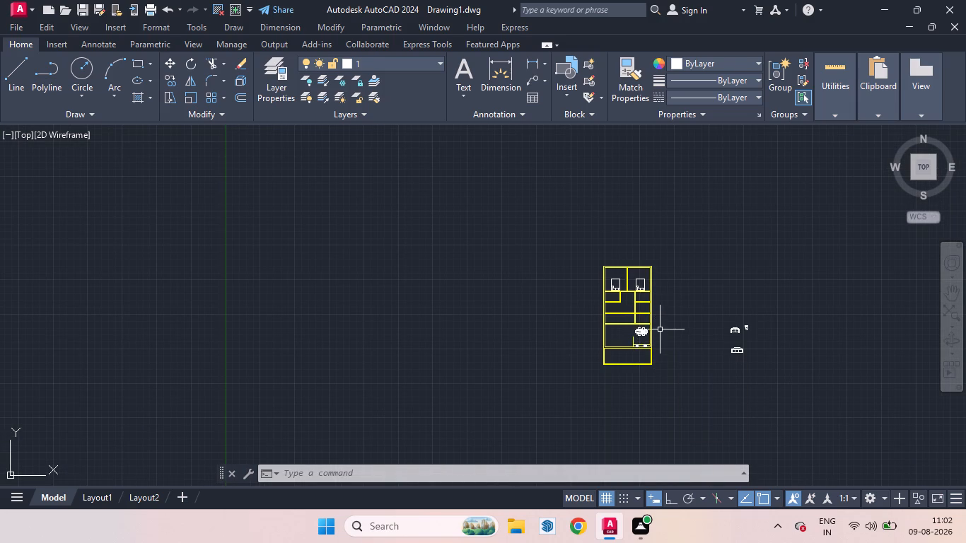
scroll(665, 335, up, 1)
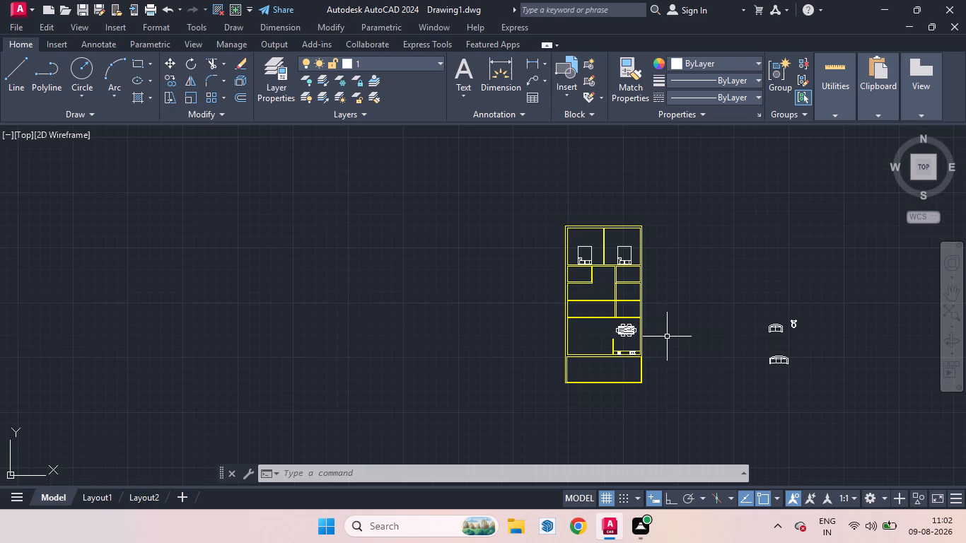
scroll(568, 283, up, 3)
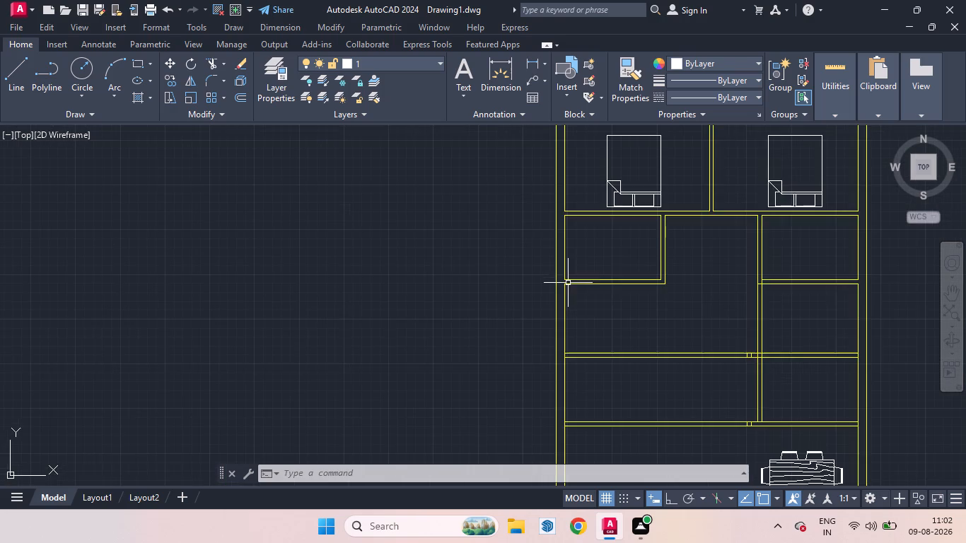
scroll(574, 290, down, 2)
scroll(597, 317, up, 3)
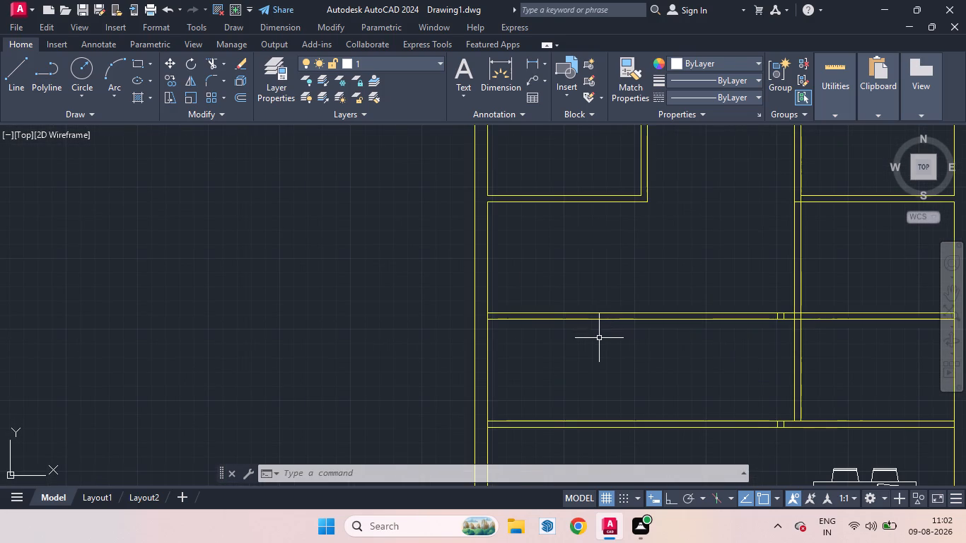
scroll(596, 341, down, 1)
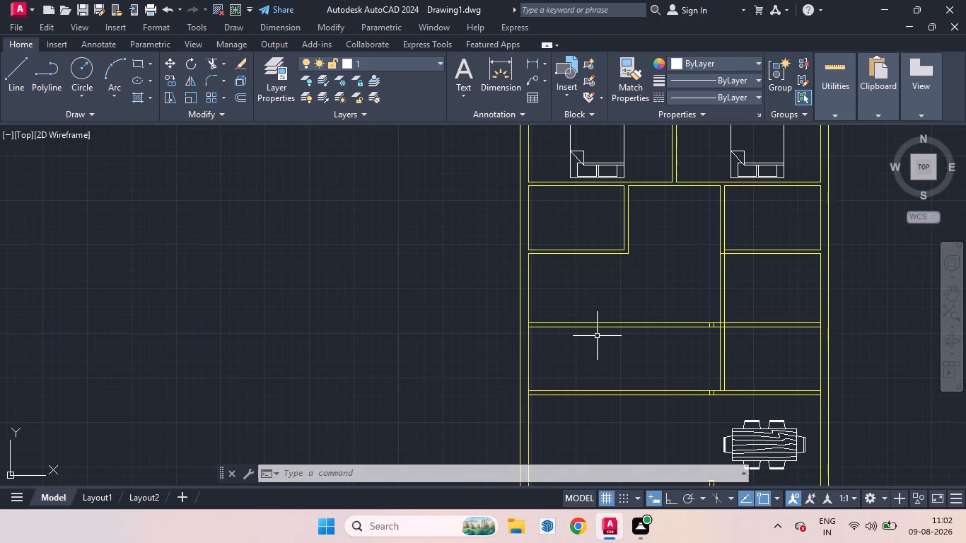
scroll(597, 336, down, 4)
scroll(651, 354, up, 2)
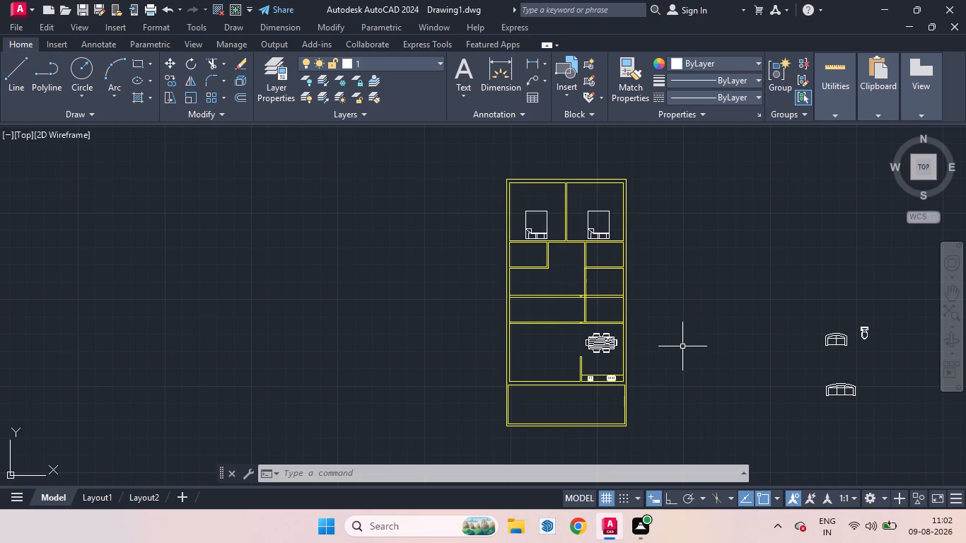
Hatch the open strip at the plan's south end with the ANSI37 pattern at scale 3.5.
key(h)
key(Return)
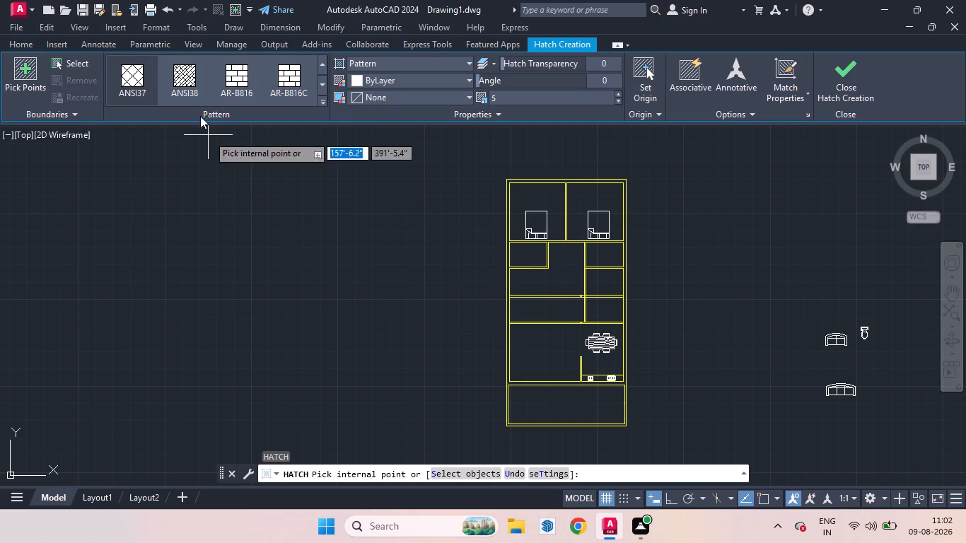
click(132, 66)
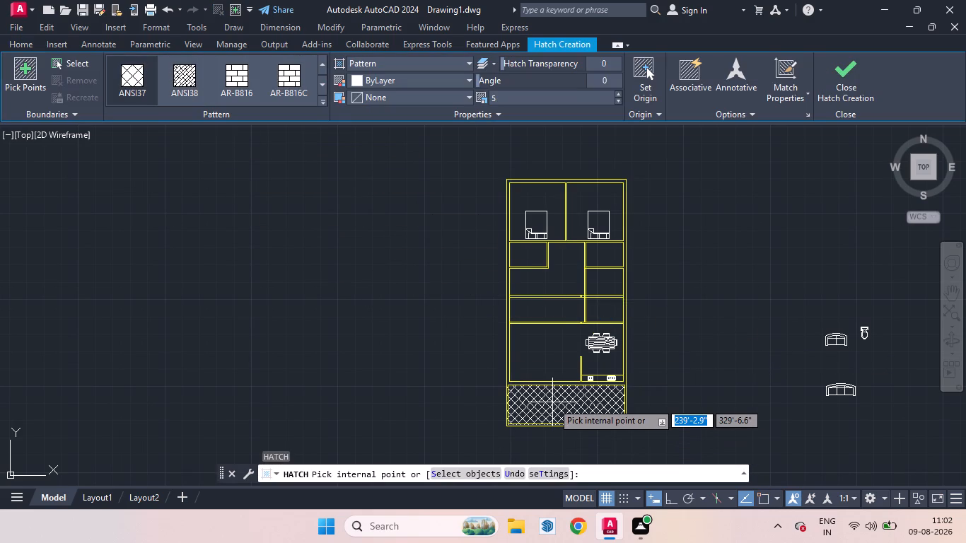
click(552, 402)
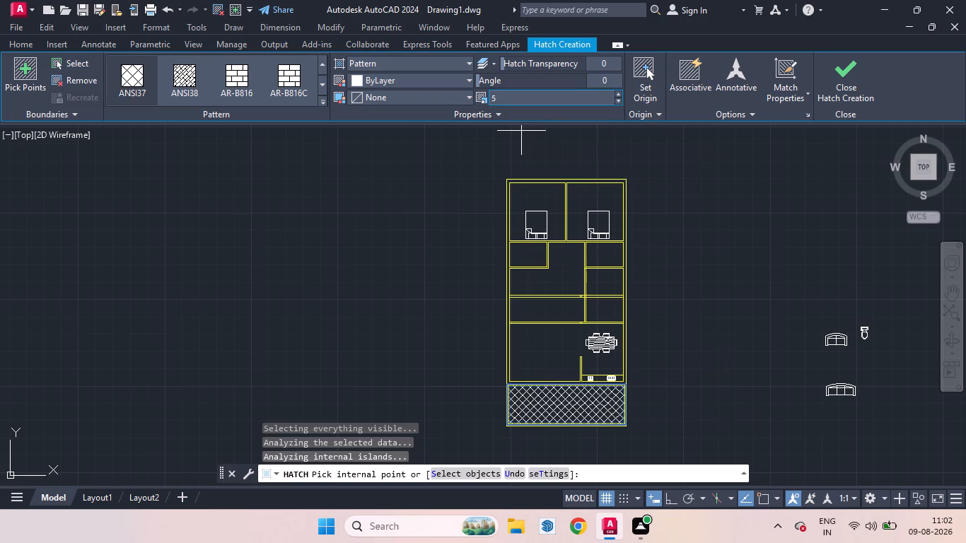
click(494, 95)
key(BackSpace)
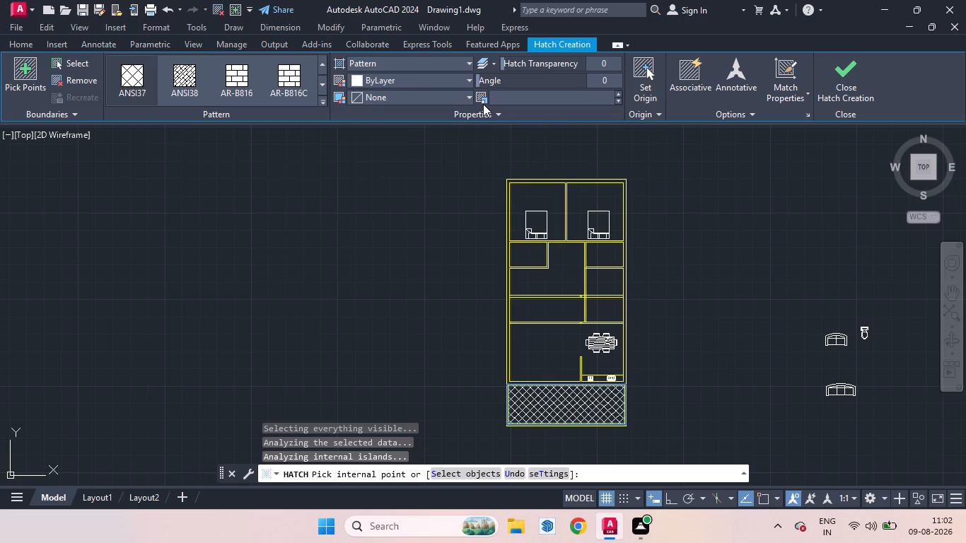
key(3)
text(.5)
key(Return)
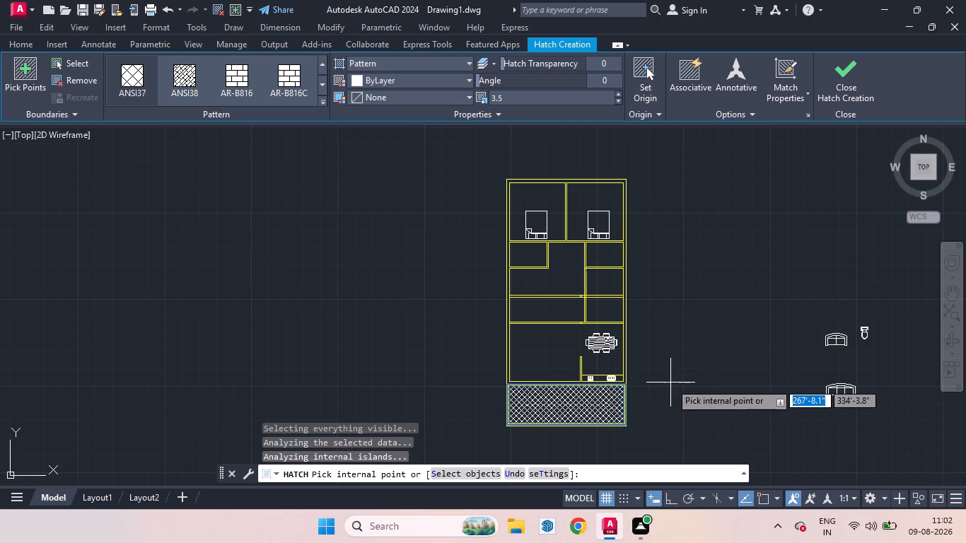
key(space)
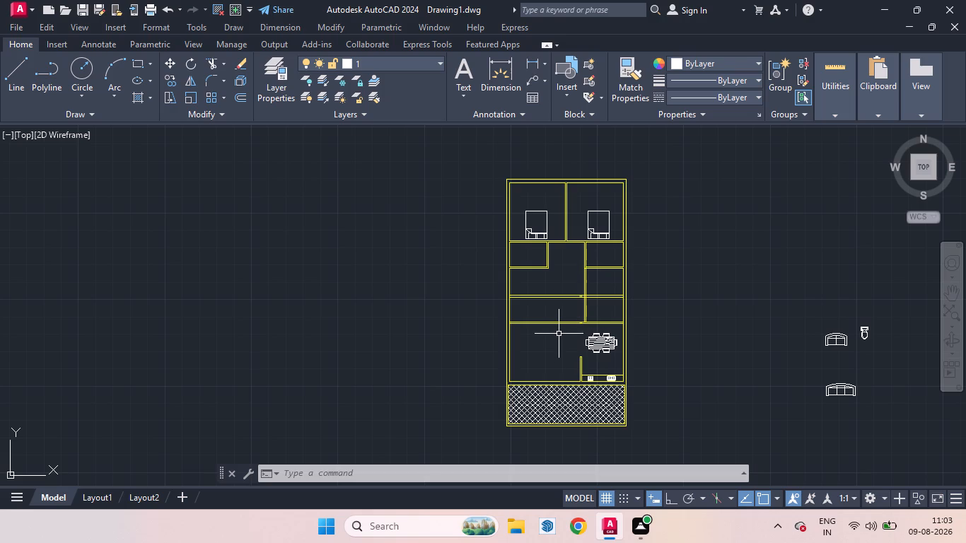
Offset the inner line of the west wall, south of the north-west small room, 11'4" to the east.
scroll(554, 322, down, 1)
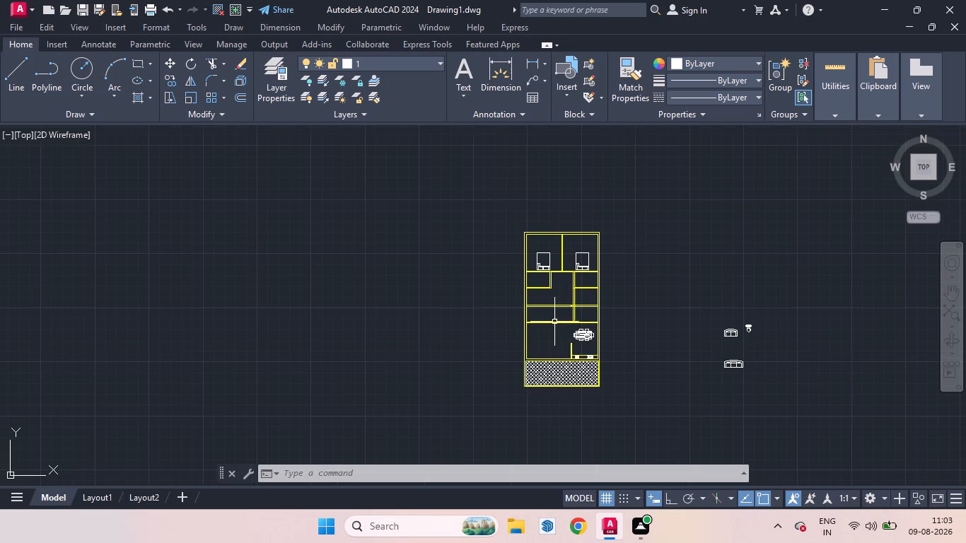
scroll(552, 310, up, 1)
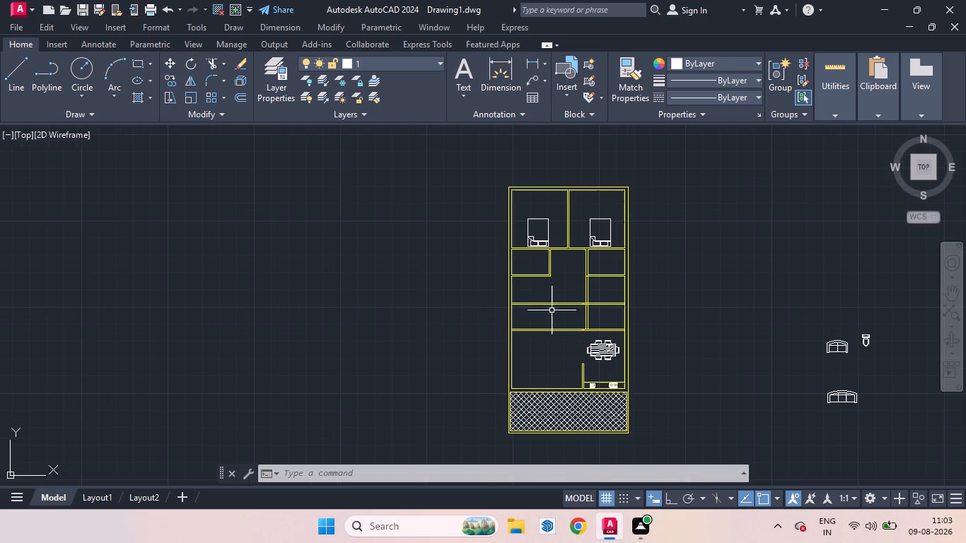
scroll(552, 310, up, 1)
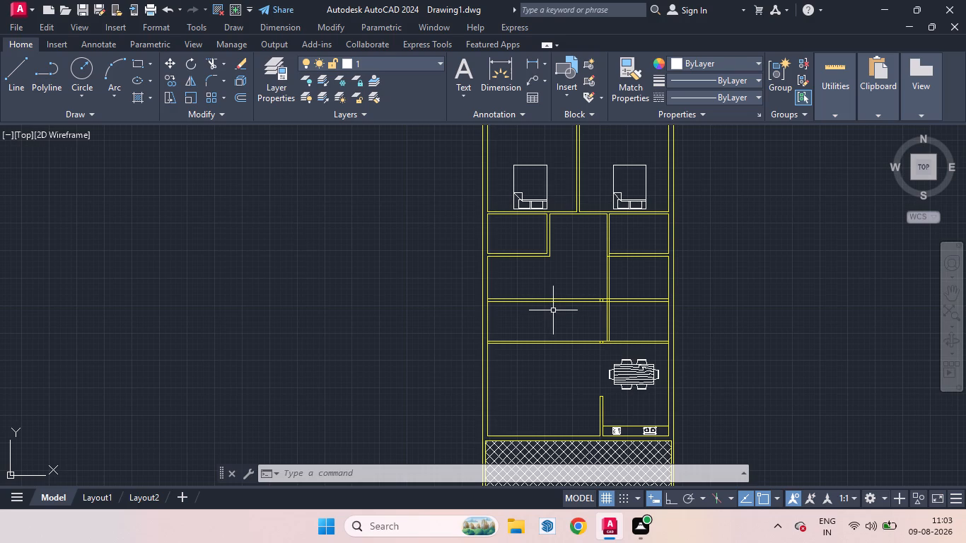
click(489, 309)
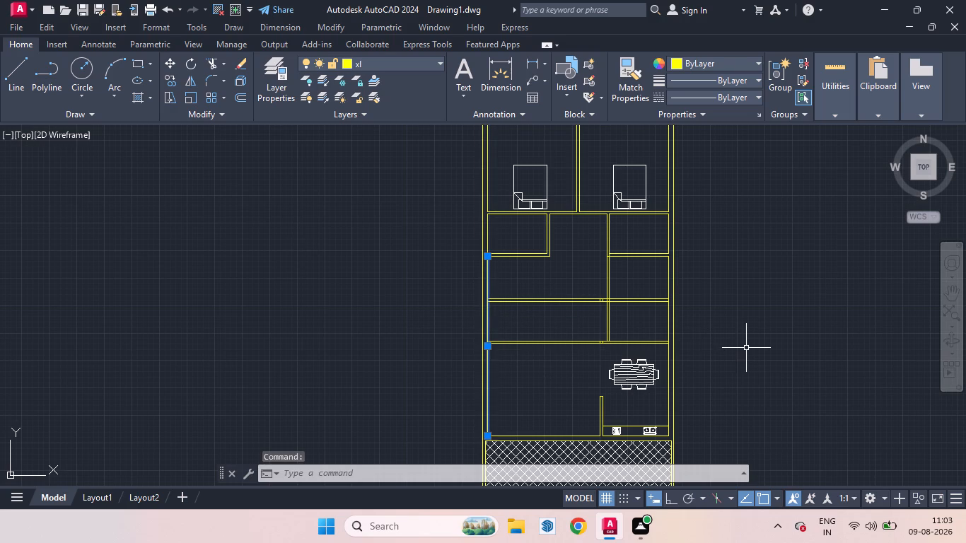
key(o)
key(Return)
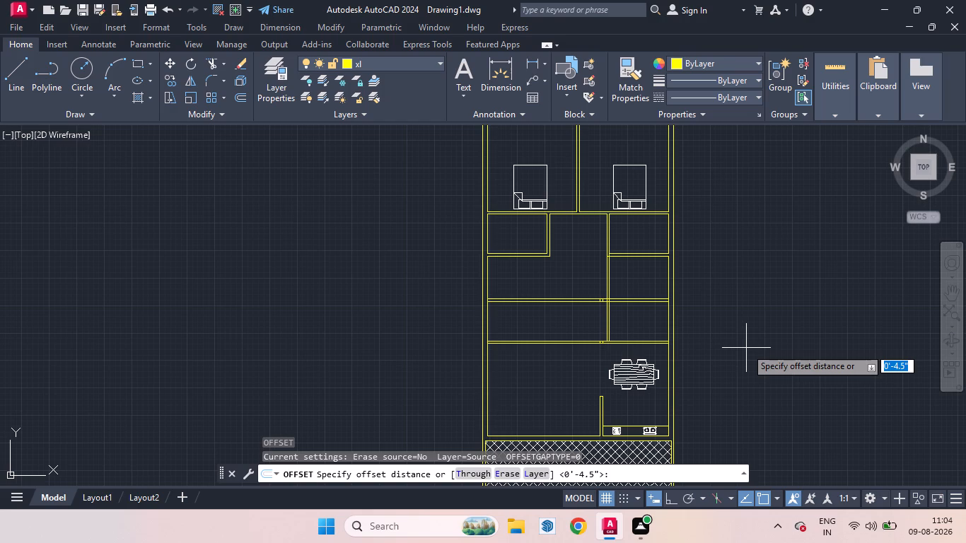
text(11)
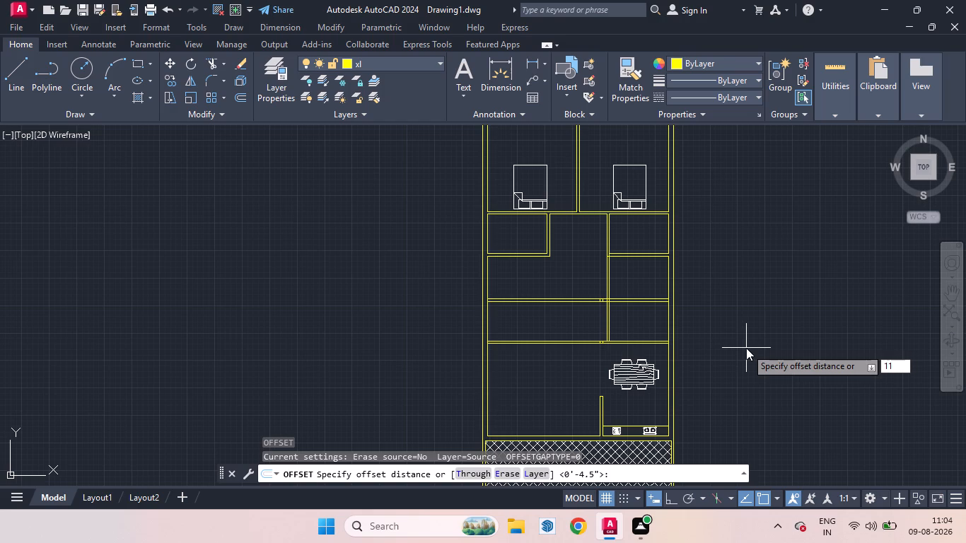
text('4)
key(shift+Return)
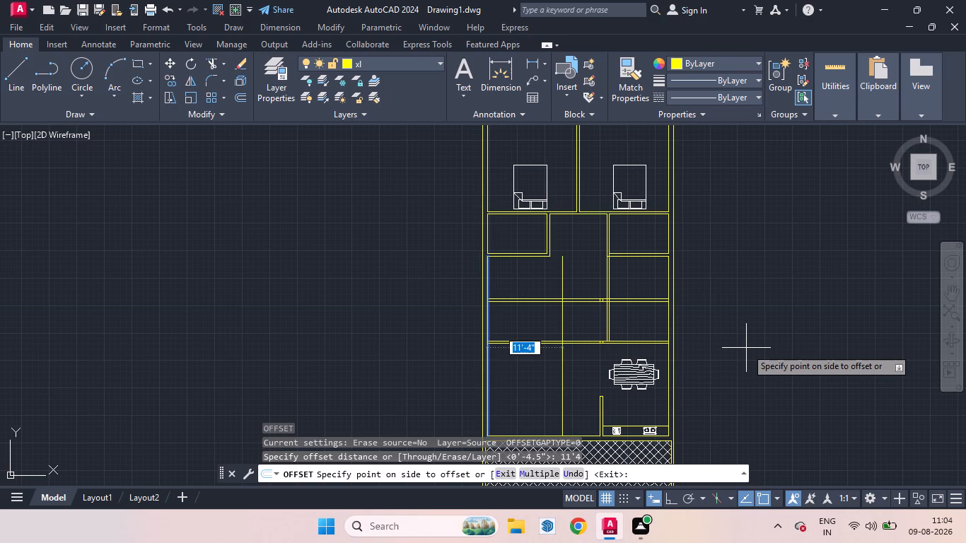
click(767, 351)
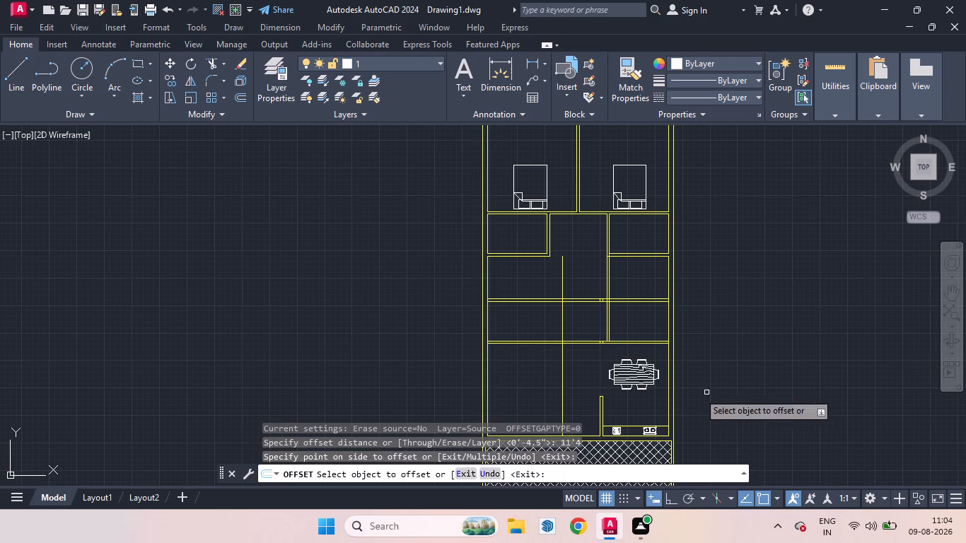
key(space)
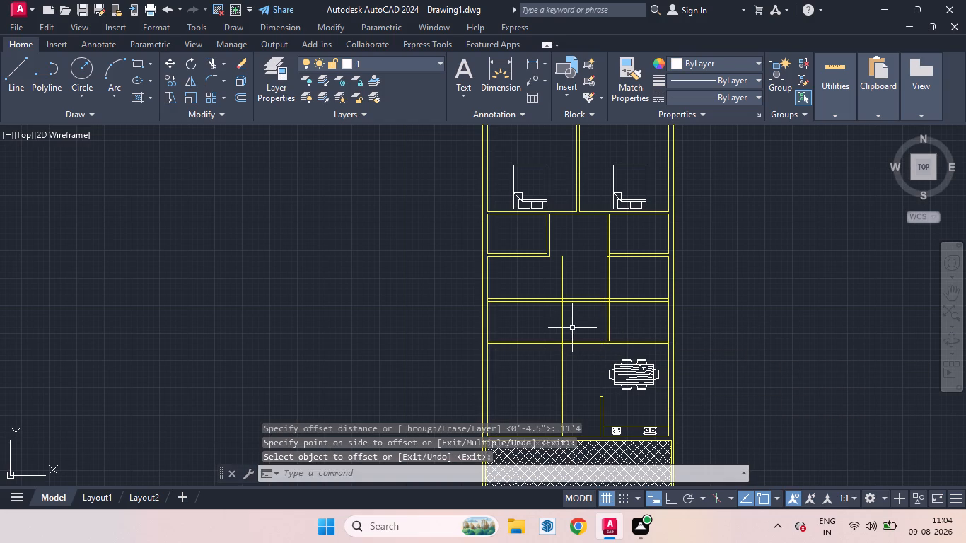
Offset the new north-south line 4.5" to the east to form the partition wall's second face.
key(space)
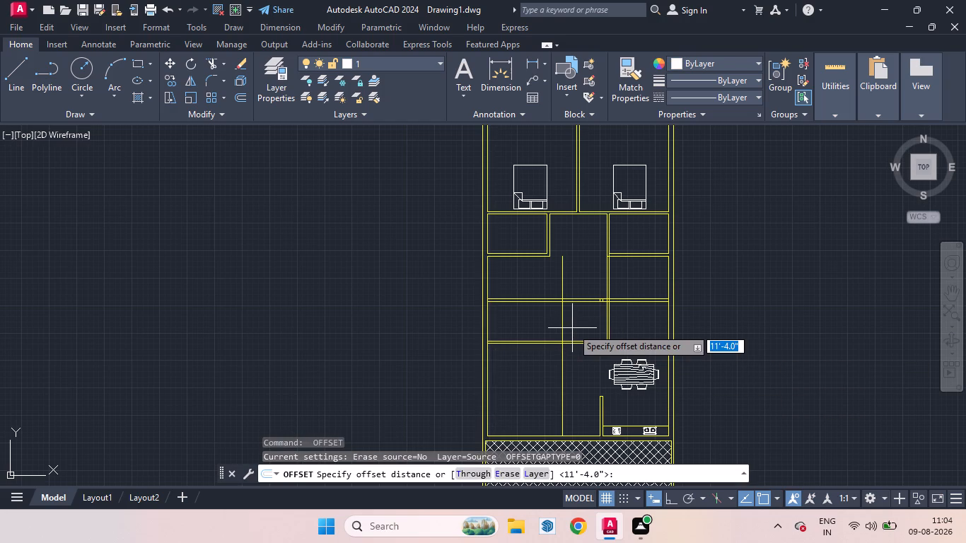
text(4.5)
key(Return)
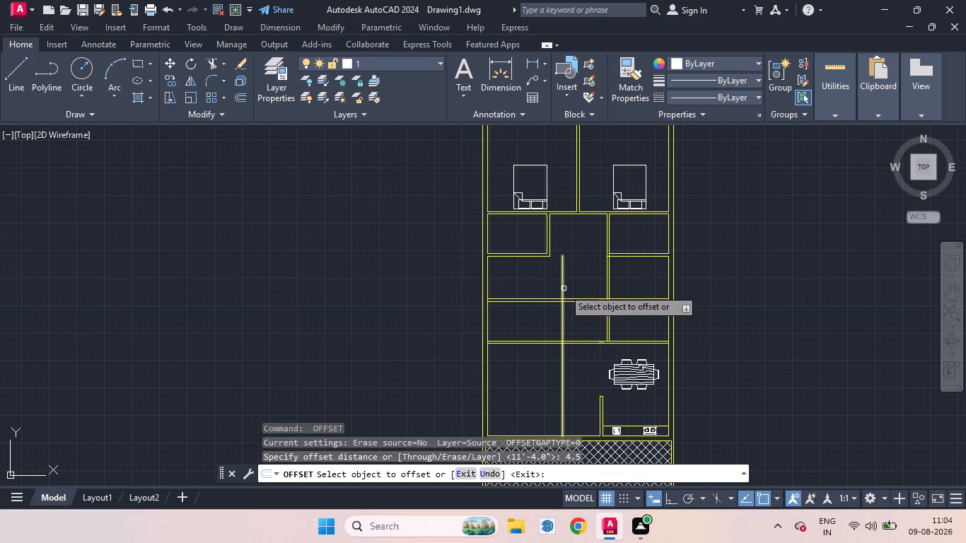
click(564, 288)
click(569, 288)
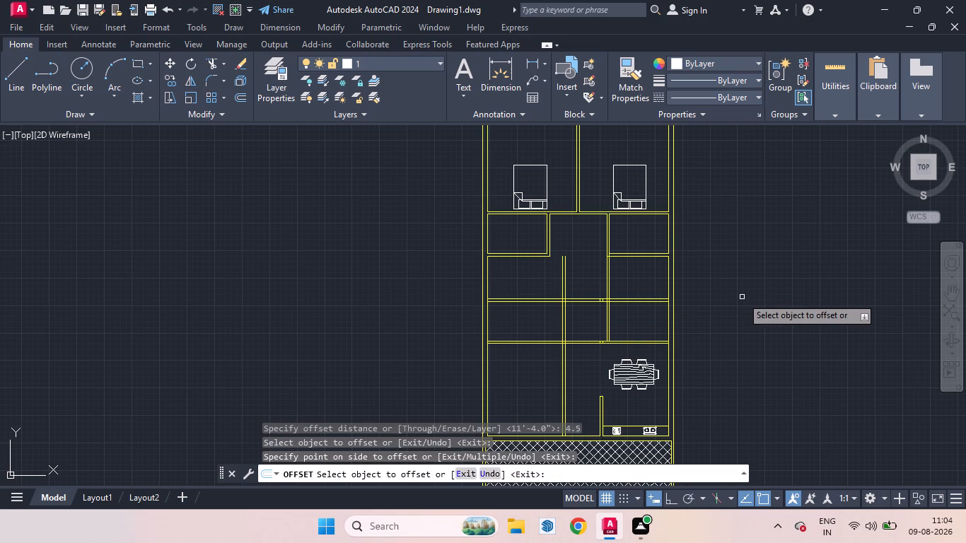
key(space)
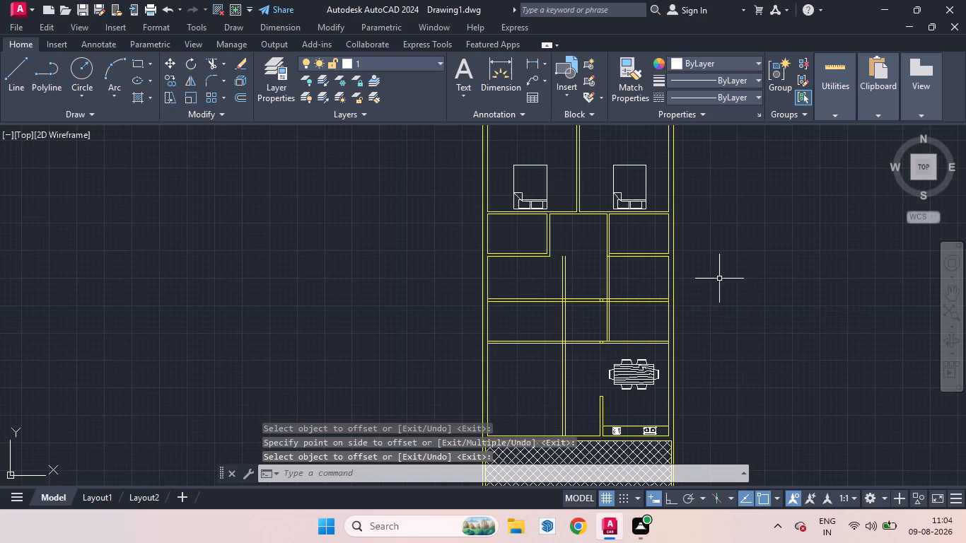
Delete the eastern of the two new north-south partition lines south of the north-west small room.
scroll(554, 258, up, 3)
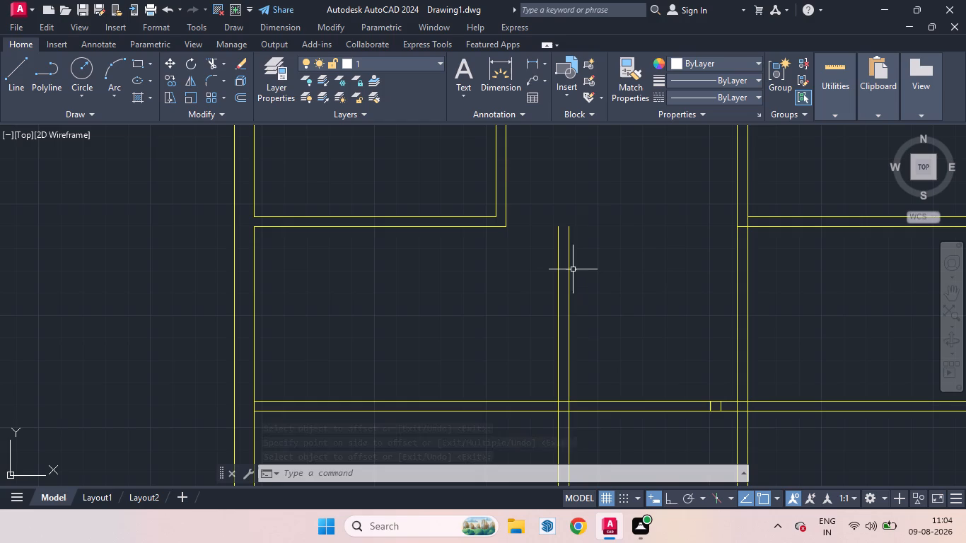
click(570, 269)
key(Delete)
scroll(629, 284, down, 4)
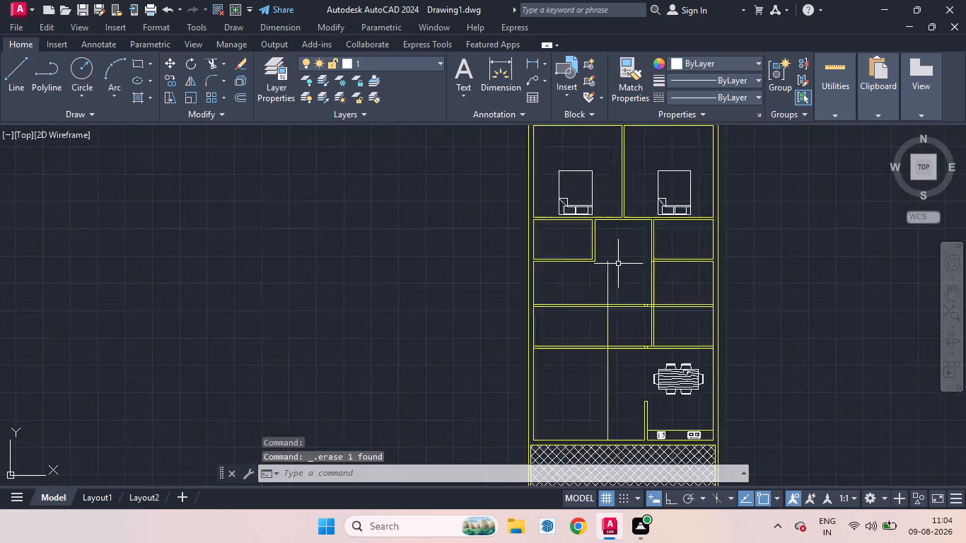
Trim away the part of the remaining north-south line that runs through the large southern room.
scroll(621, 312, up, 1)
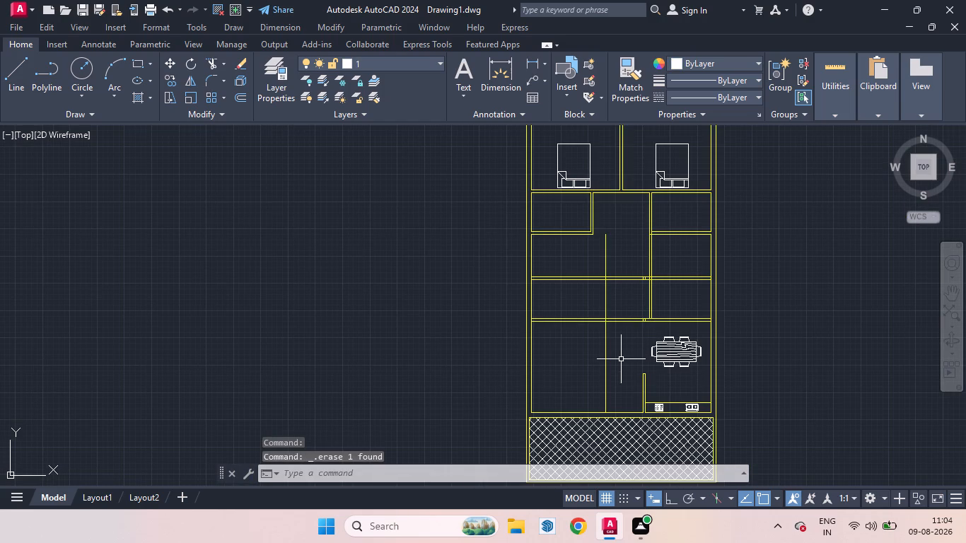
text(tr)
key(Return)
key(Return)
drag(620, 358, 578, 356)
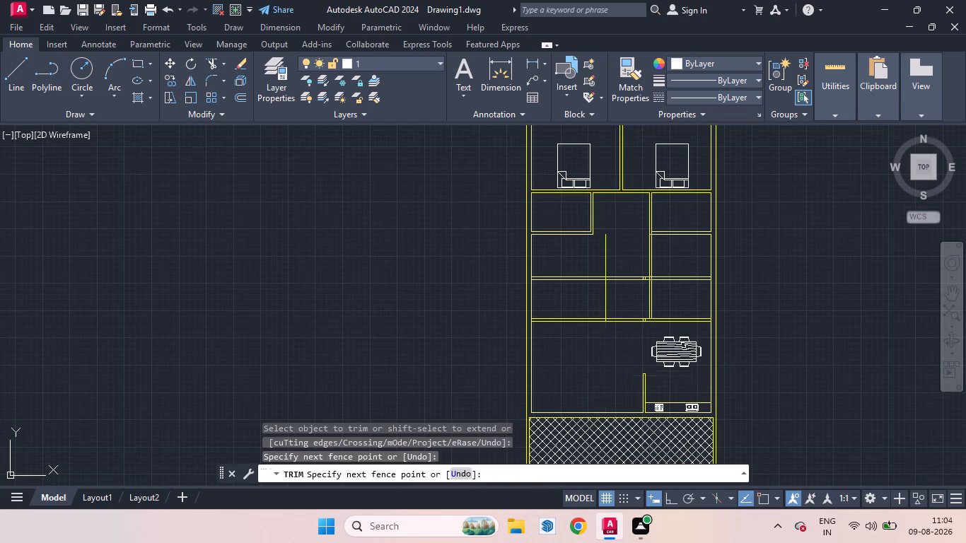
key(space)
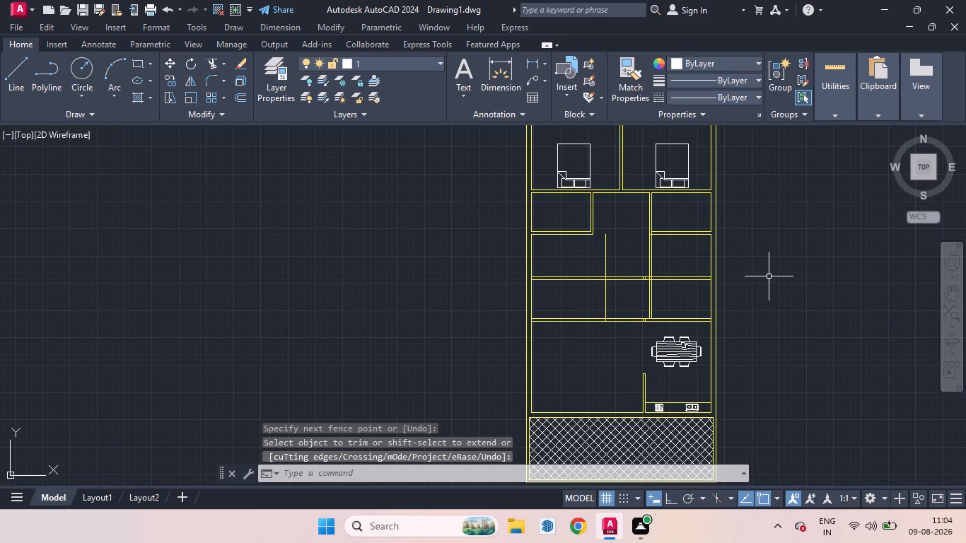
With Ortho on, draw a line from the west wall's inner face eastward past the north-south line, midway down the space south of the north-west small room.
scroll(534, 247, up, 2)
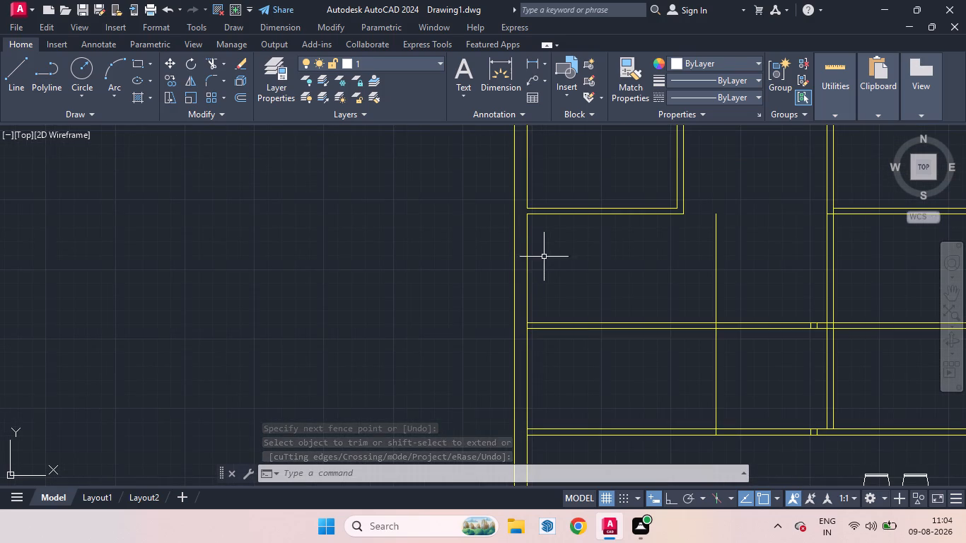
scroll(565, 296, down, 1)
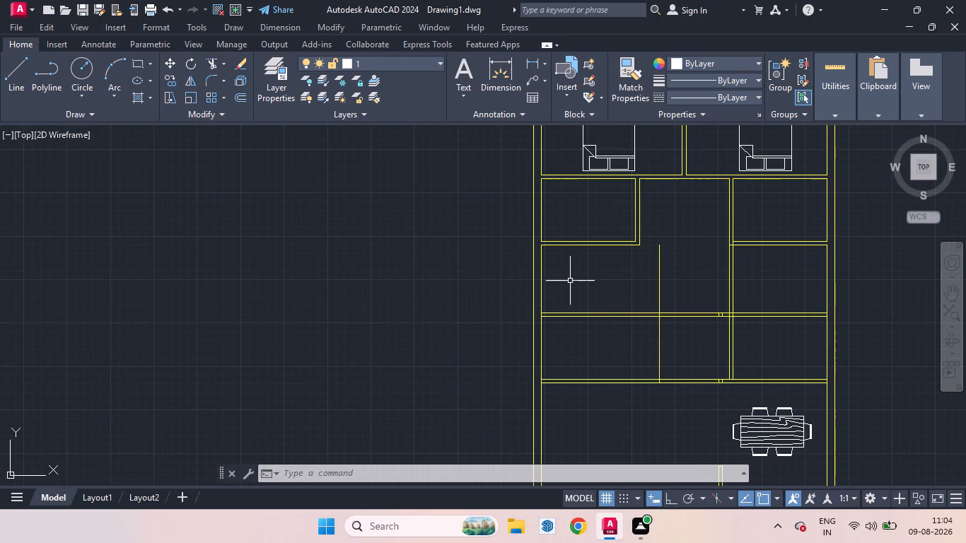
key(l)
key(Return)
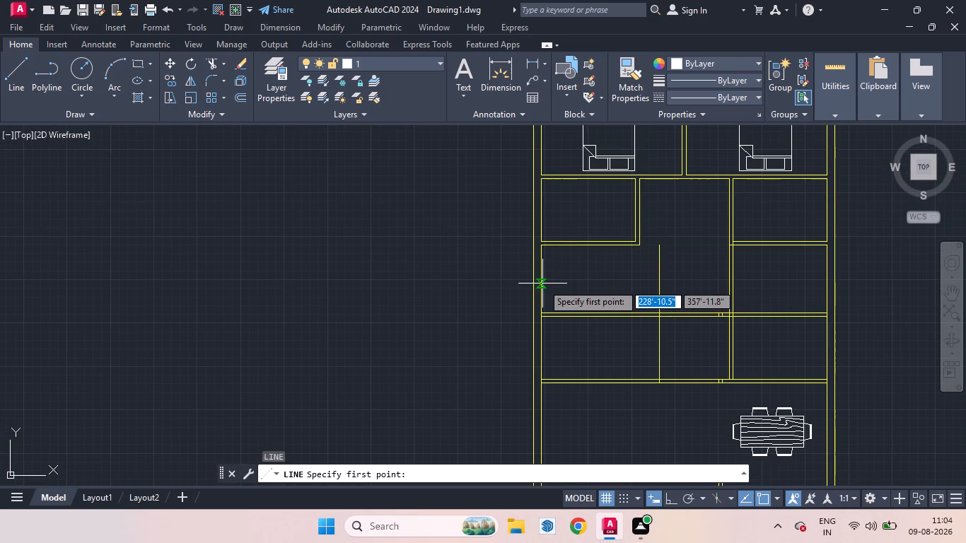
click(542, 283)
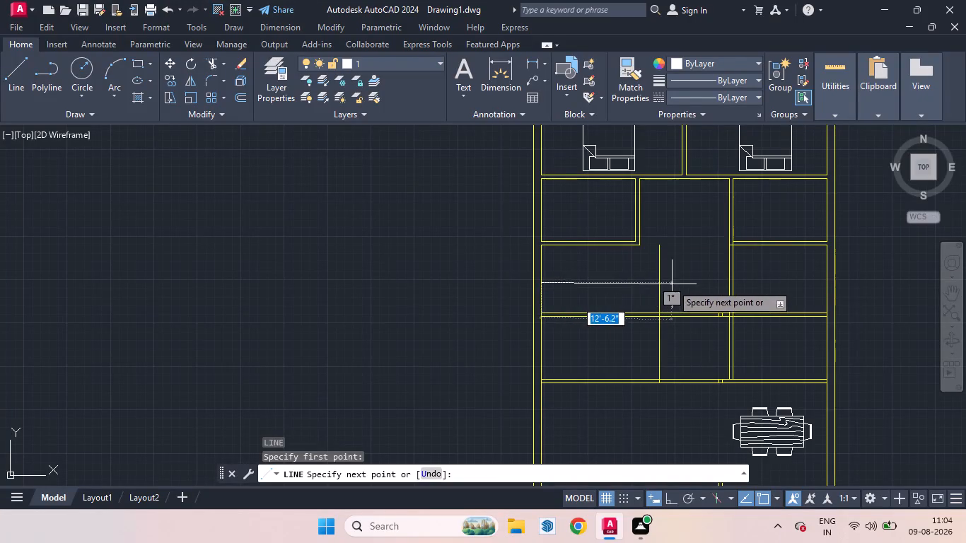
click(673, 499)
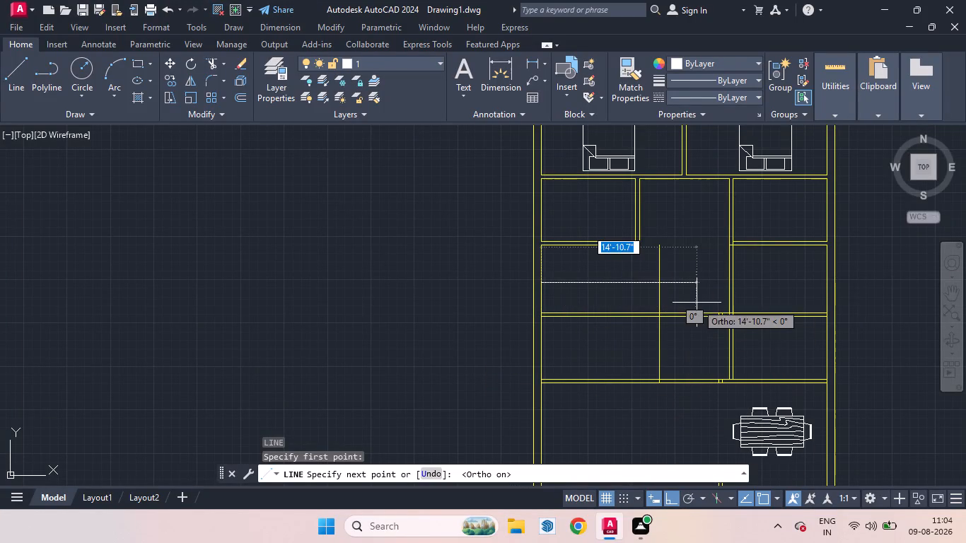
click(708, 300)
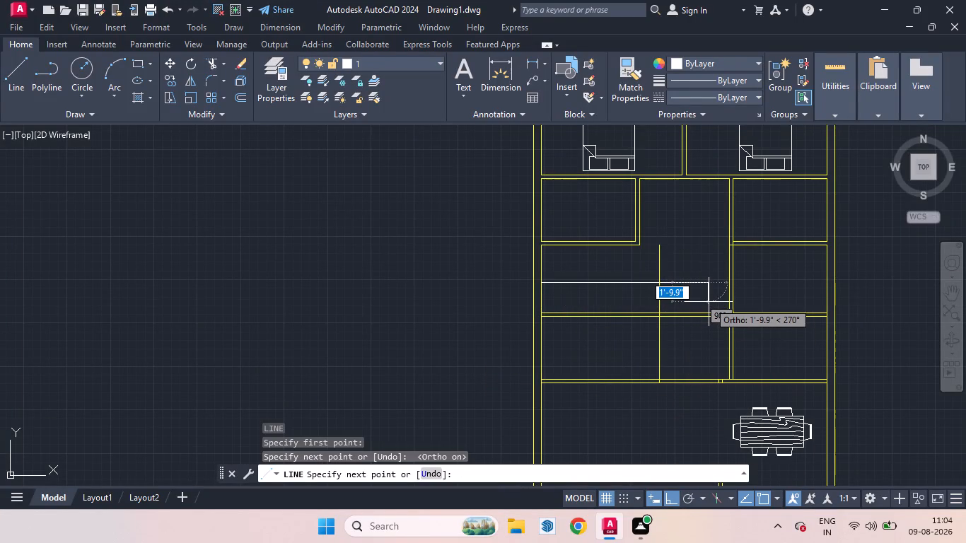
key(space)
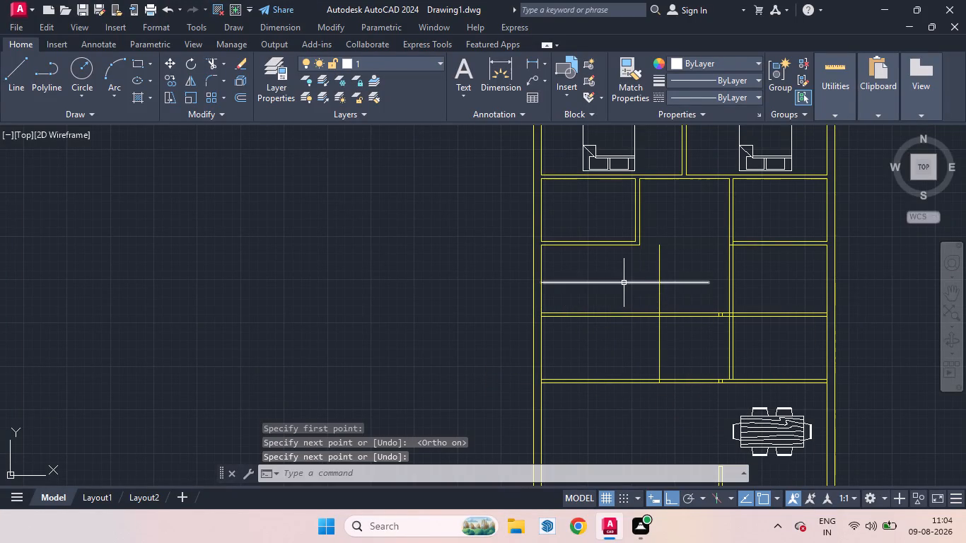
Copy the new east-west line about 5.5" to the north.
click(623, 282)
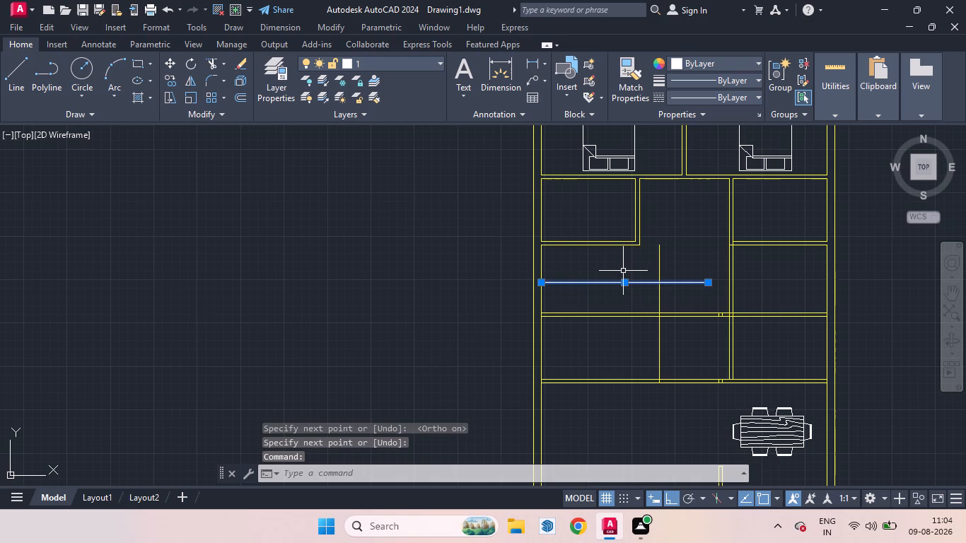
key(c)
key(o)
key(Return)
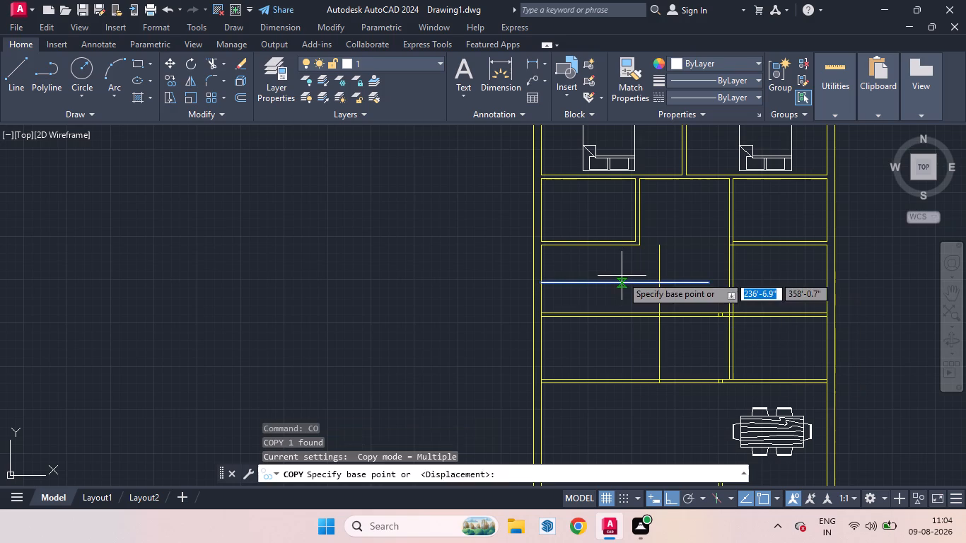
click(604, 284)
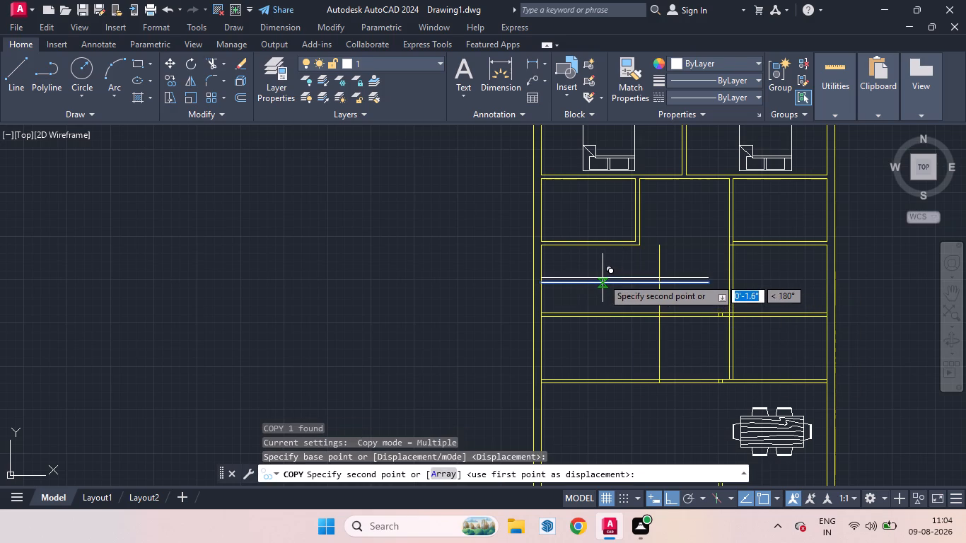
scroll(600, 279, up, 3)
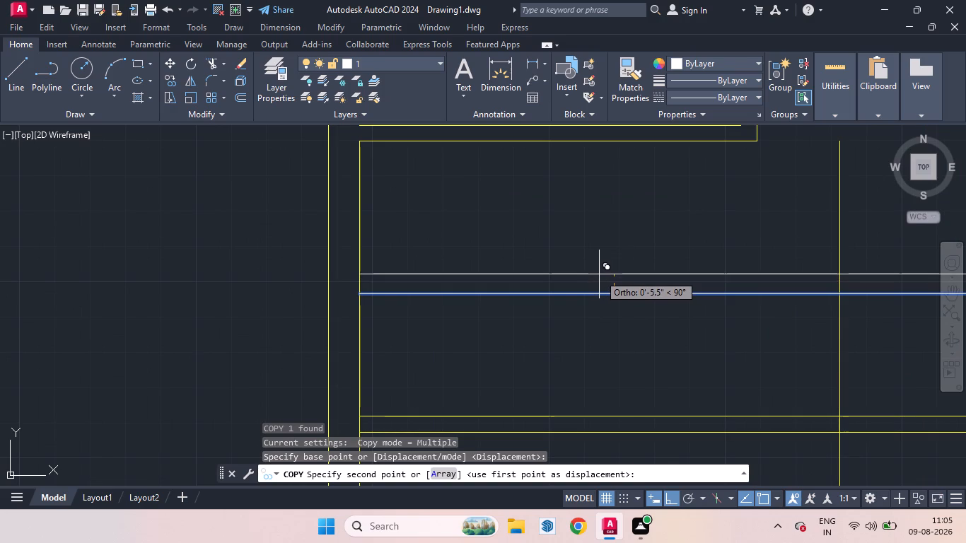
click(599, 274)
key(space)
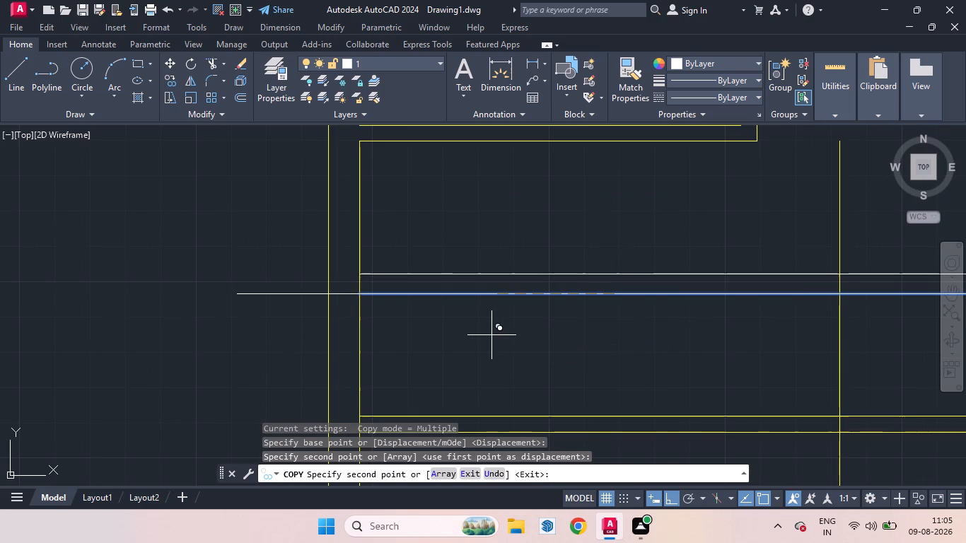
Trim the ends of both east-west lines that extend east of the north-south line.
scroll(580, 351, down, 3)
scroll(673, 323, up, 1)
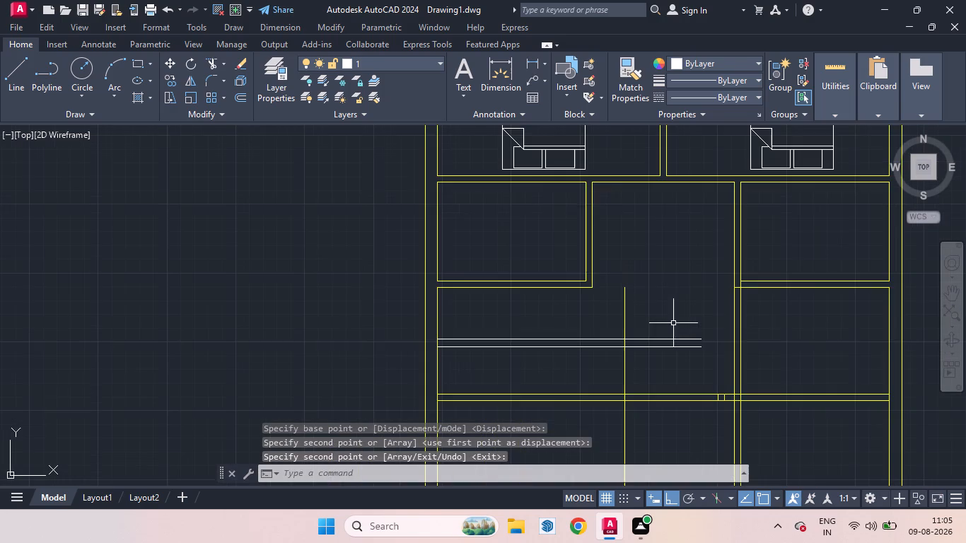
key(t)
text(rr)
key(BackSpace)
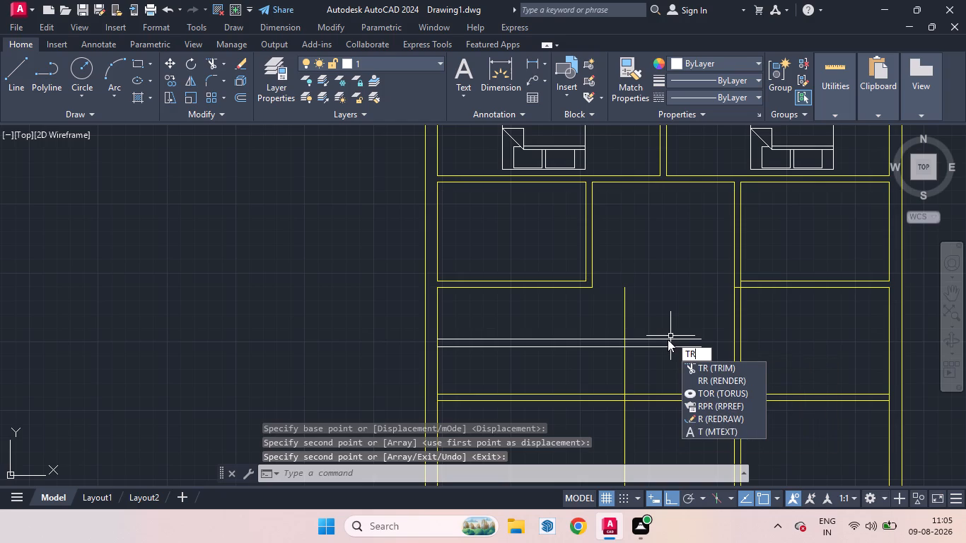
key(Return)
key(Return)
drag(646, 300, 641, 375)
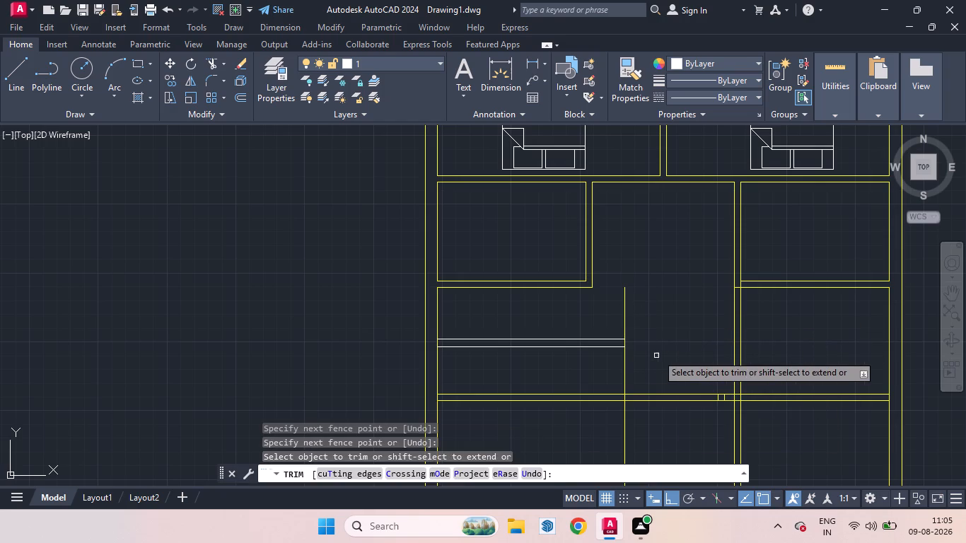
key(space)
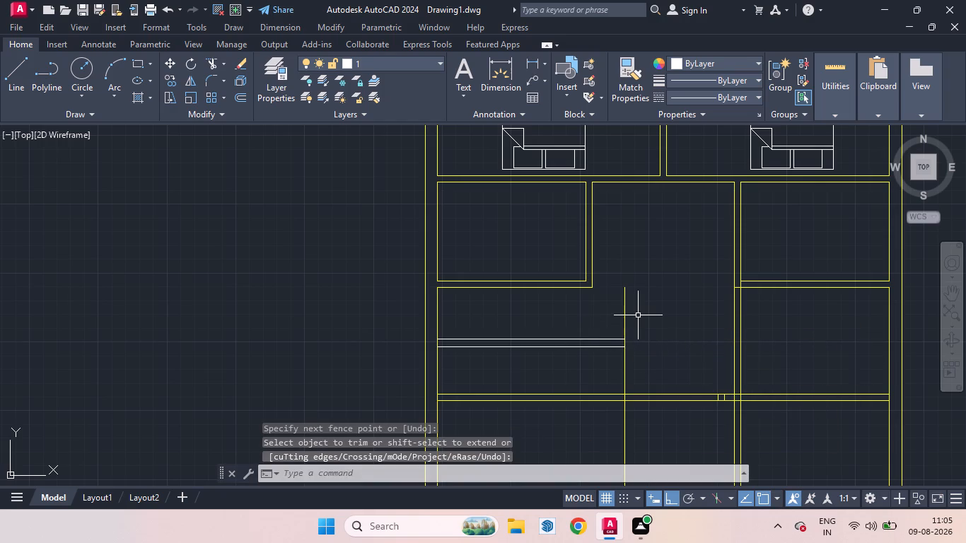
Draw a line about 11'-10" long southward from the south wall of the north-west small room, crossing the two east-west lines.
scroll(640, 316, up, 1)
scroll(637, 315, down, 1)
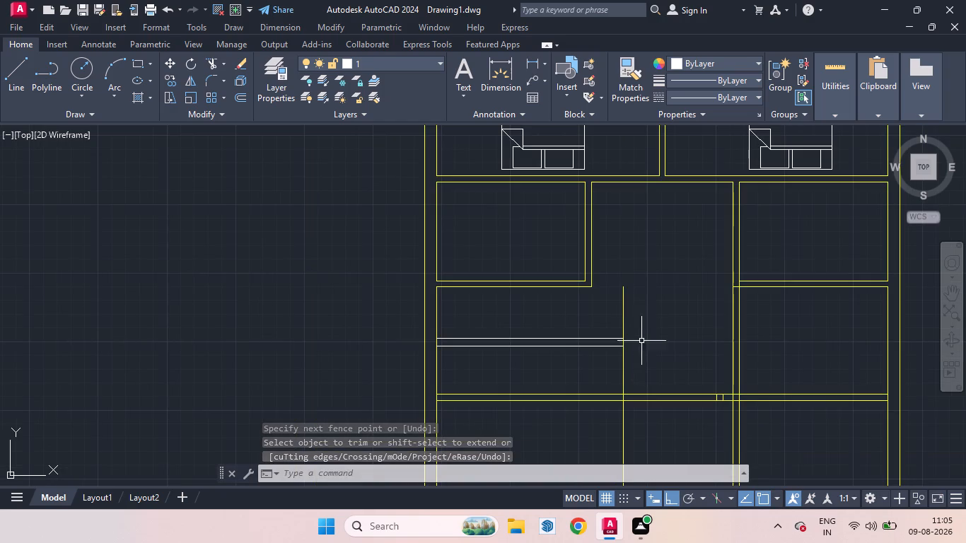
scroll(617, 354, down, 1)
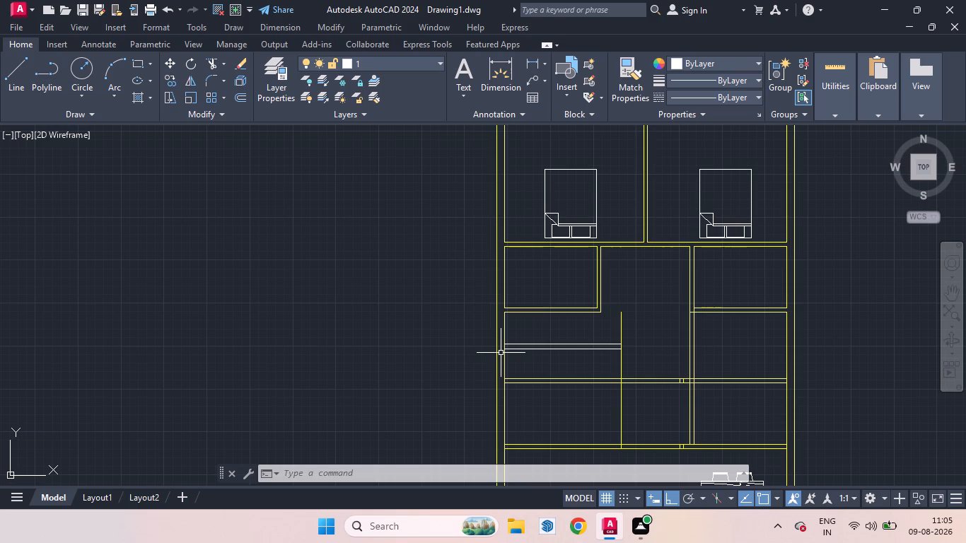
key(l)
key(Return)
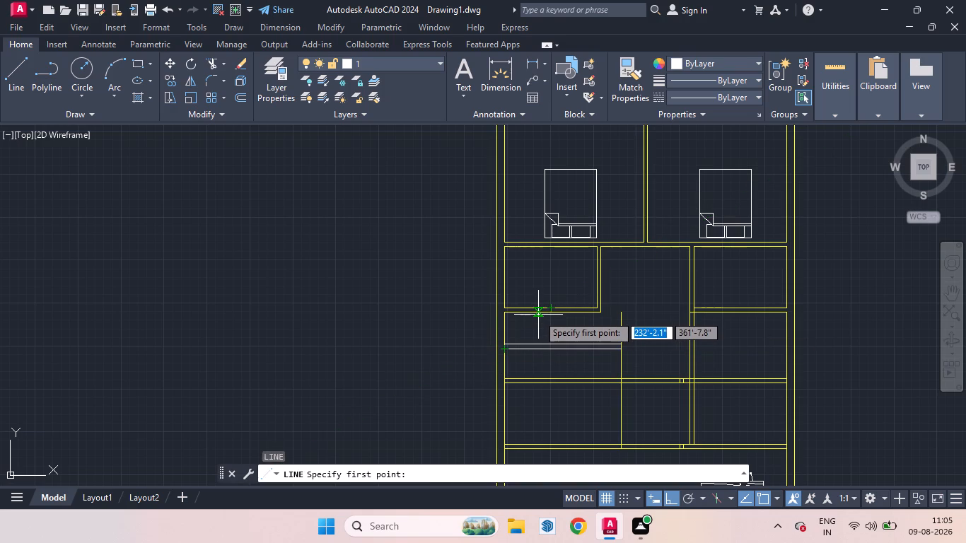
click(538, 313)
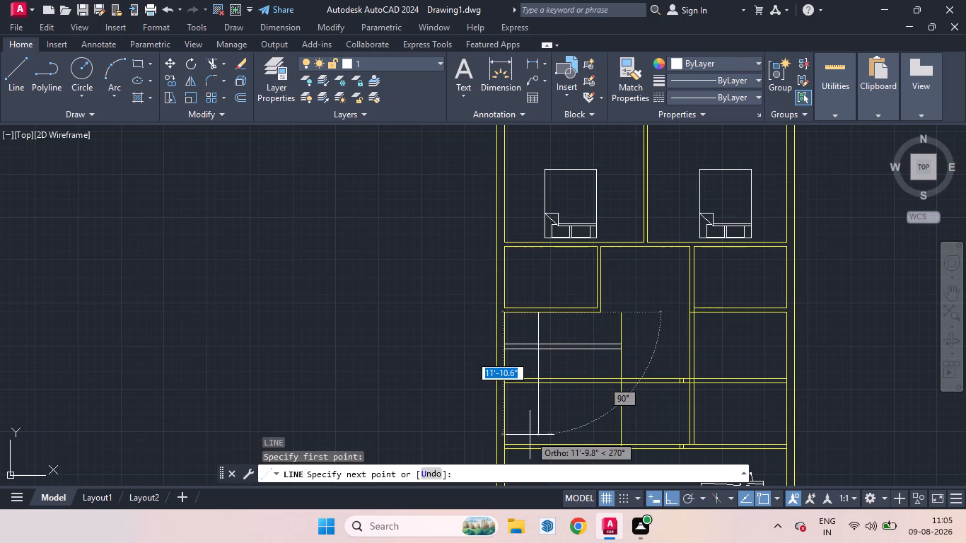
click(530, 435)
key(space)
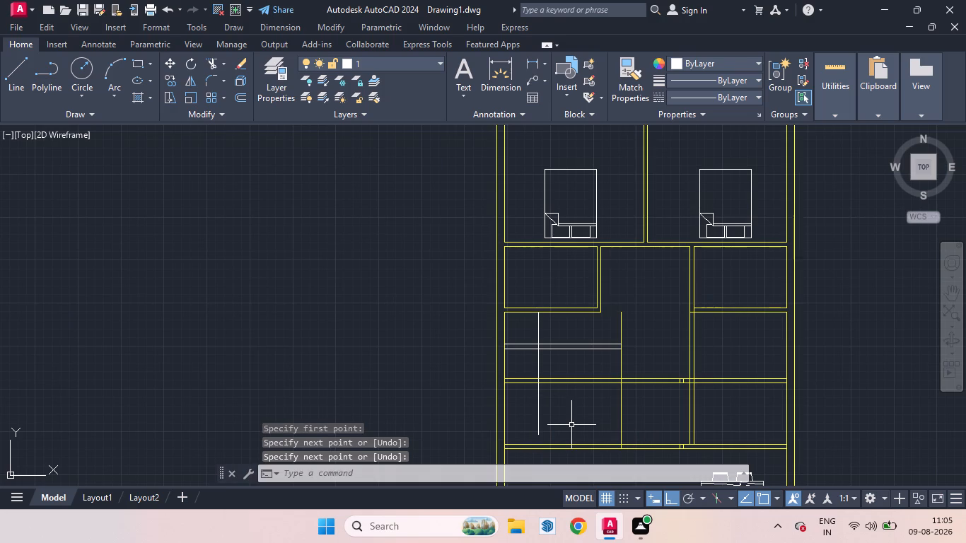
Trim the new north-south line's lower end back to the north face of the first full-width wall it crosses.
key(t)
key(r)
key(Return)
key(Return)
drag(564, 419, 507, 417)
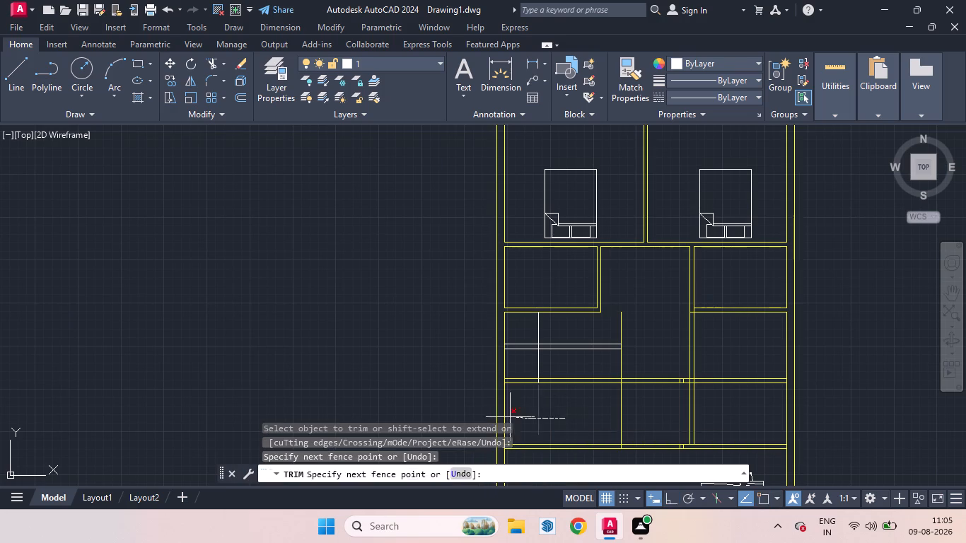
drag(507, 417, 505, 417)
scroll(525, 392, up, 4)
drag(617, 327, 582, 331)
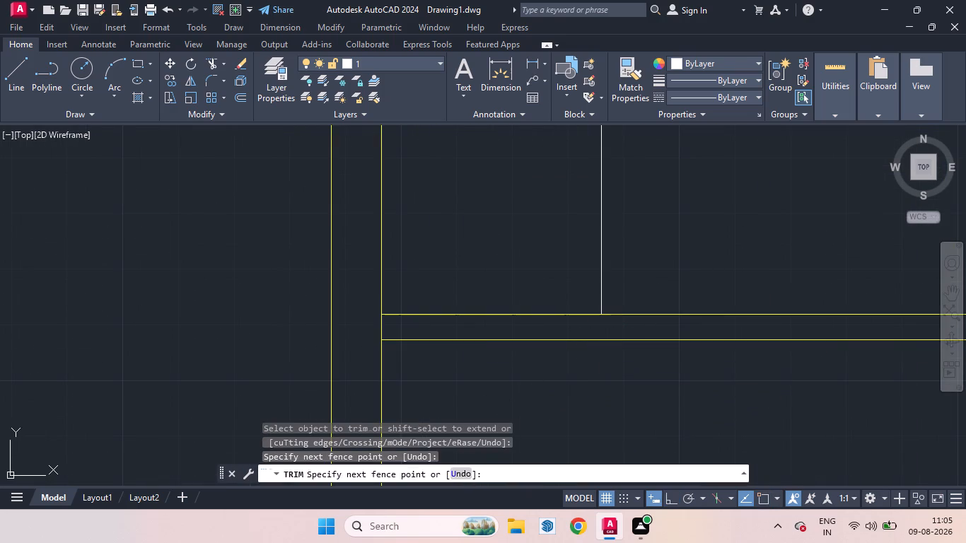
scroll(586, 382, down, 3)
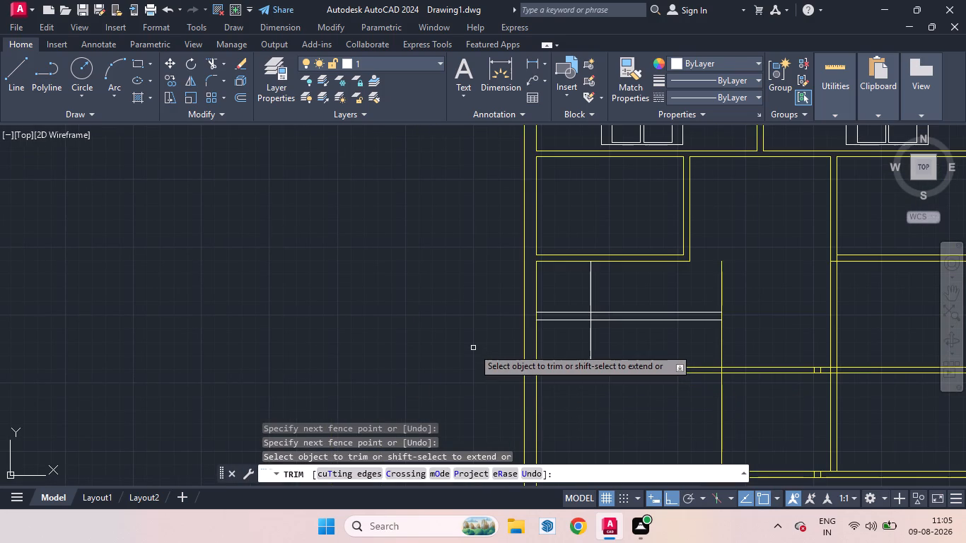
key(space)
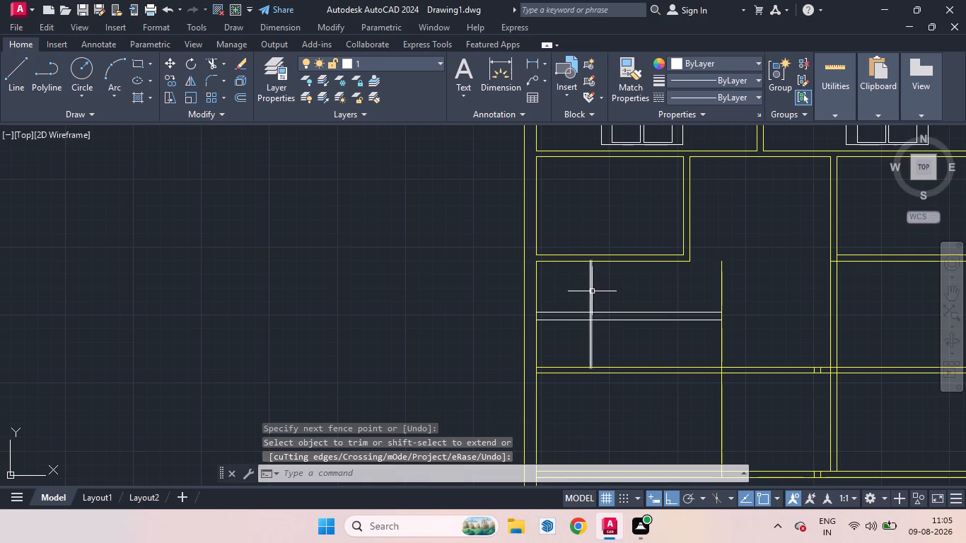
Copy the trimmed north-south line about 7" to the east.
click(592, 291)
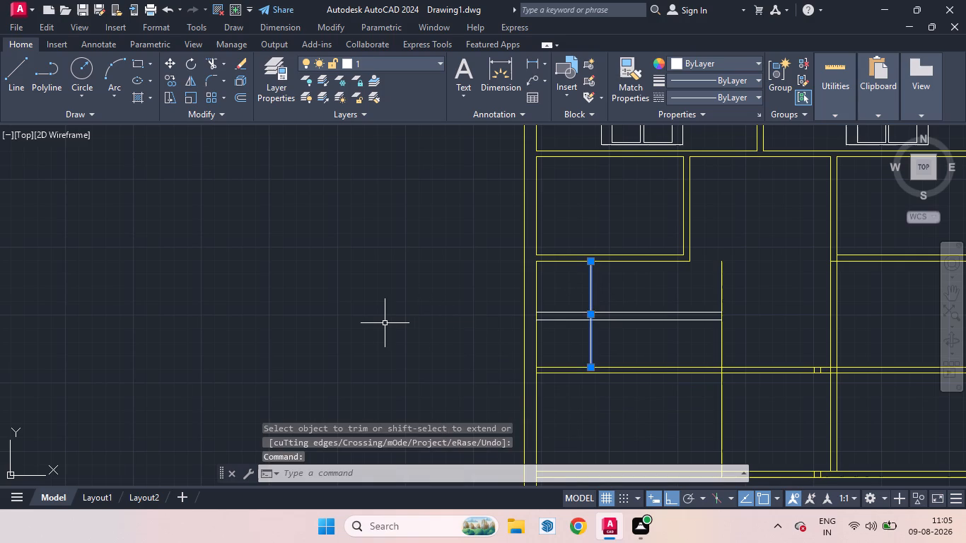
text(co)
key(Return)
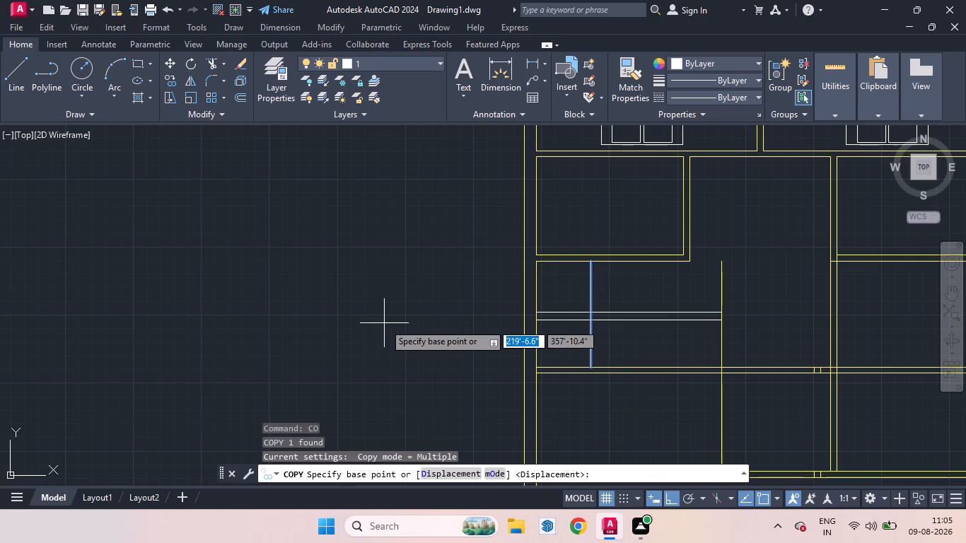
scroll(590, 319, up, 2)
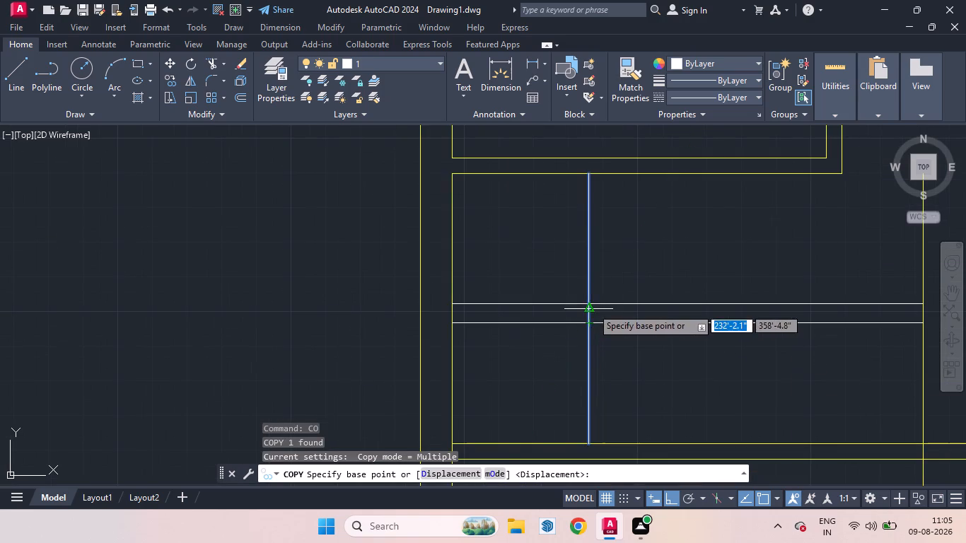
click(590, 310)
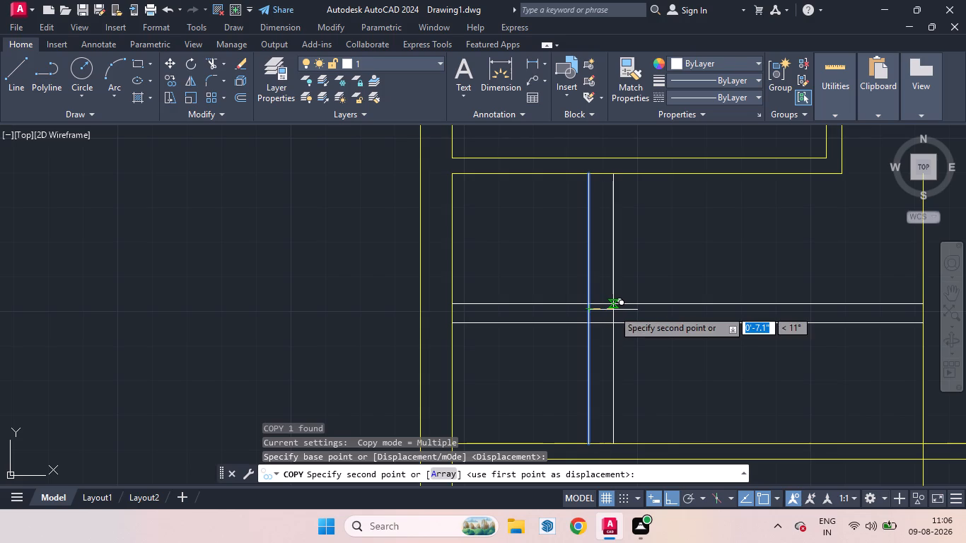
click(613, 310)
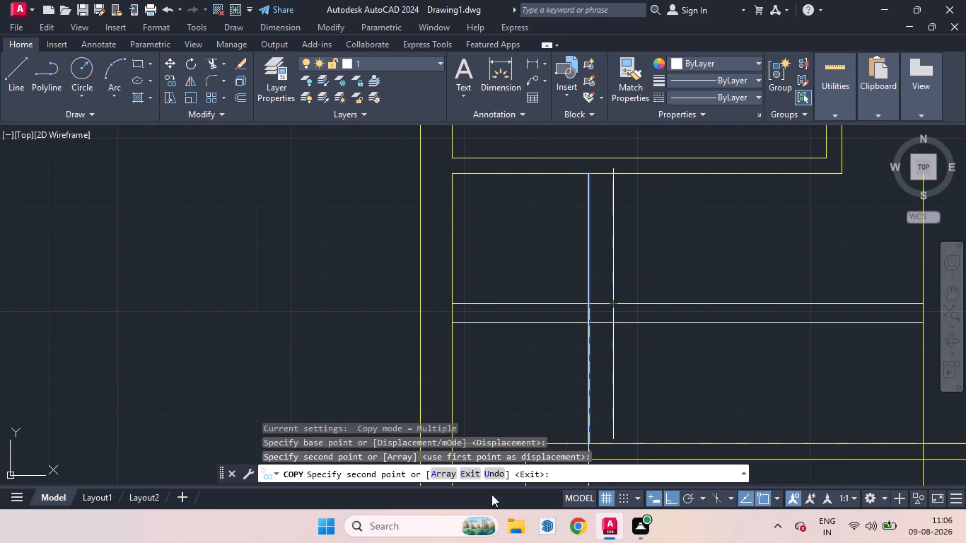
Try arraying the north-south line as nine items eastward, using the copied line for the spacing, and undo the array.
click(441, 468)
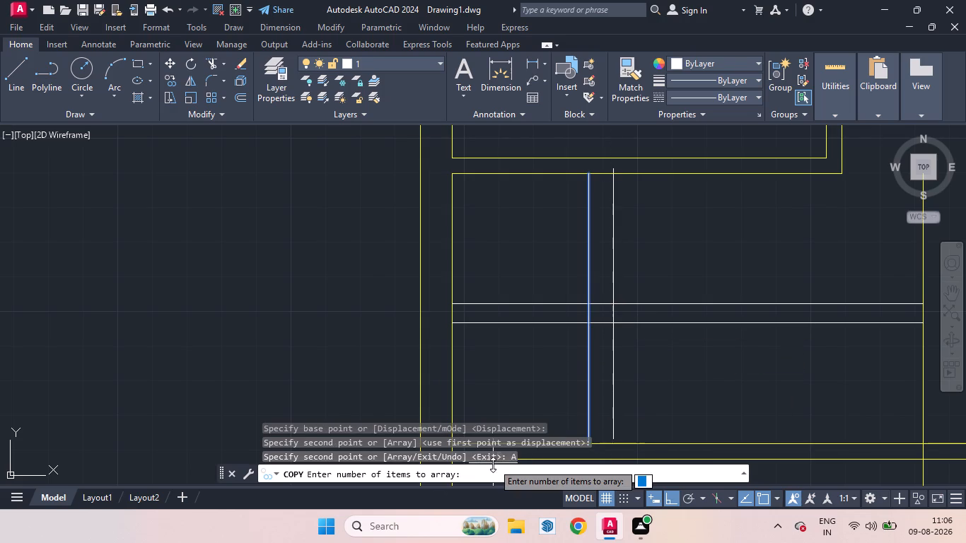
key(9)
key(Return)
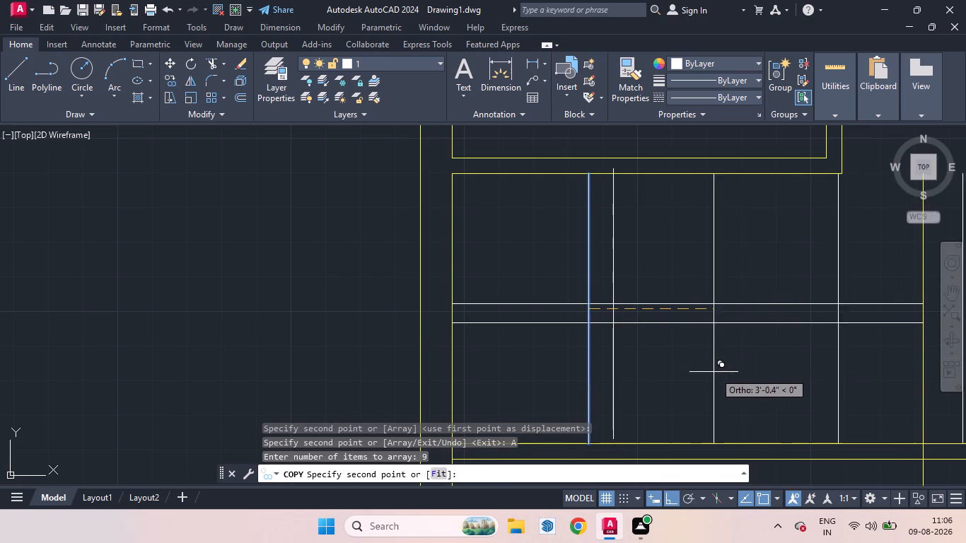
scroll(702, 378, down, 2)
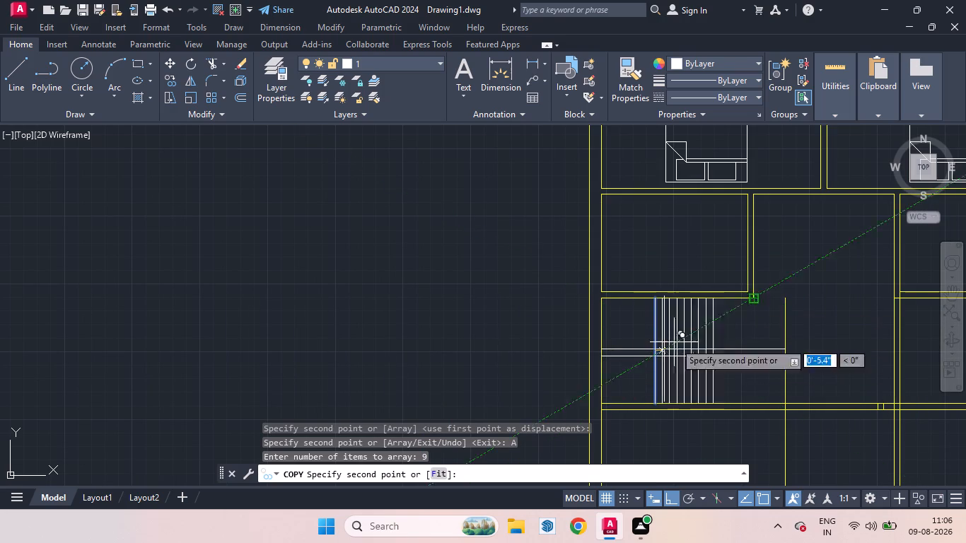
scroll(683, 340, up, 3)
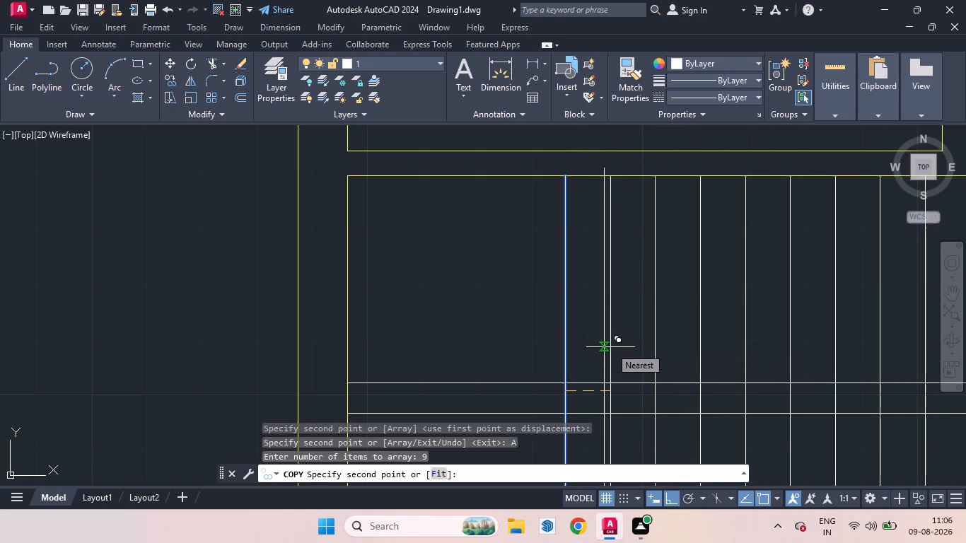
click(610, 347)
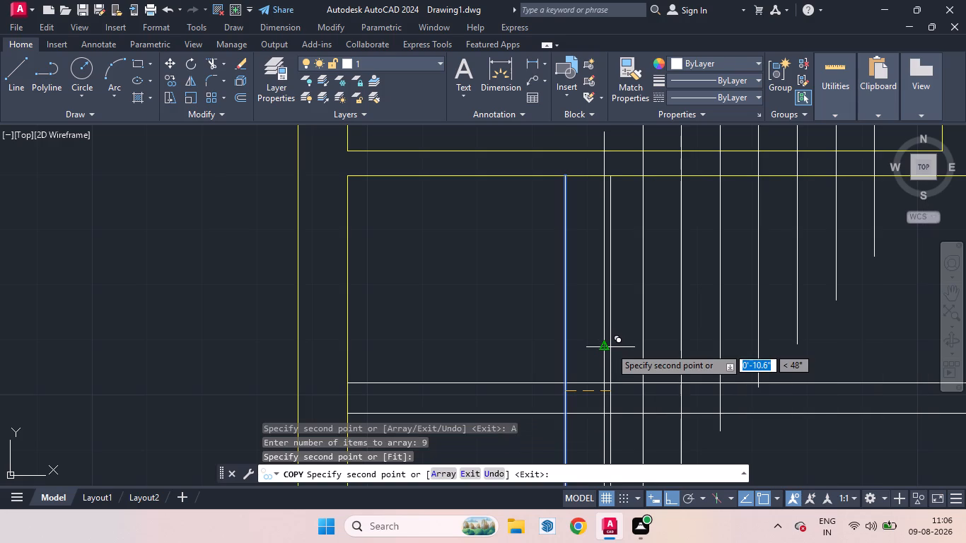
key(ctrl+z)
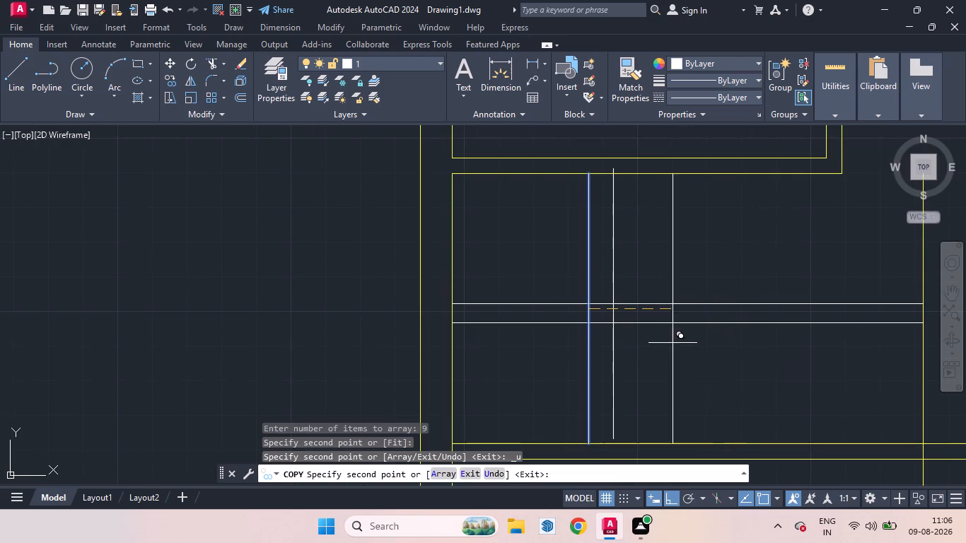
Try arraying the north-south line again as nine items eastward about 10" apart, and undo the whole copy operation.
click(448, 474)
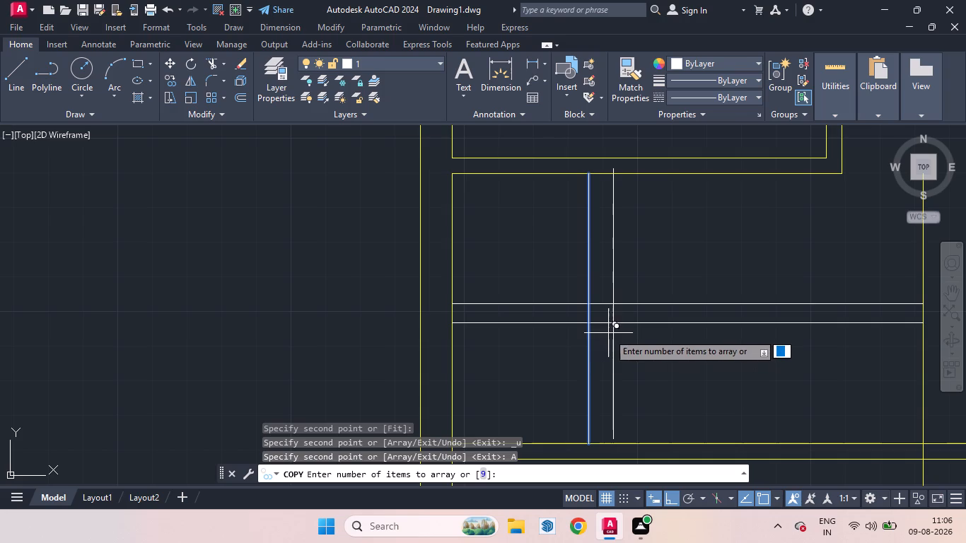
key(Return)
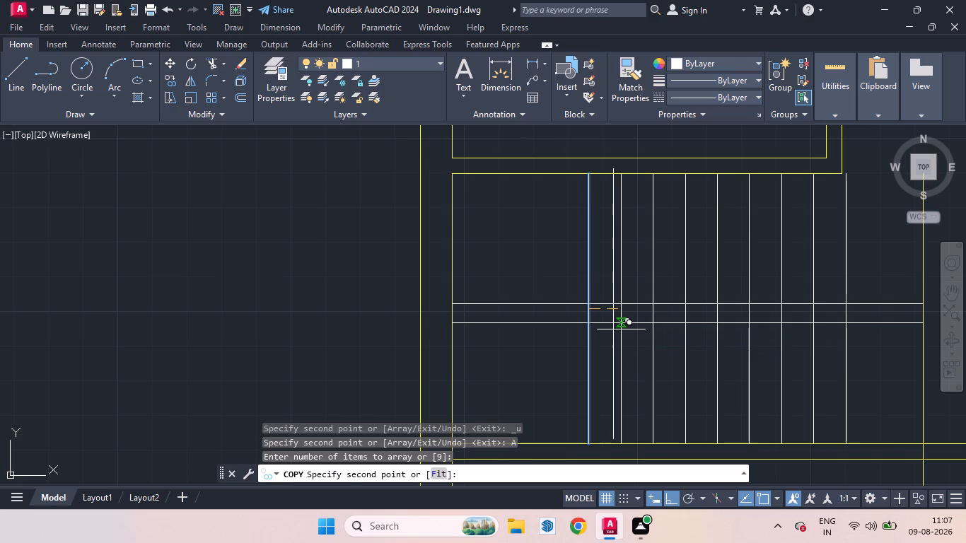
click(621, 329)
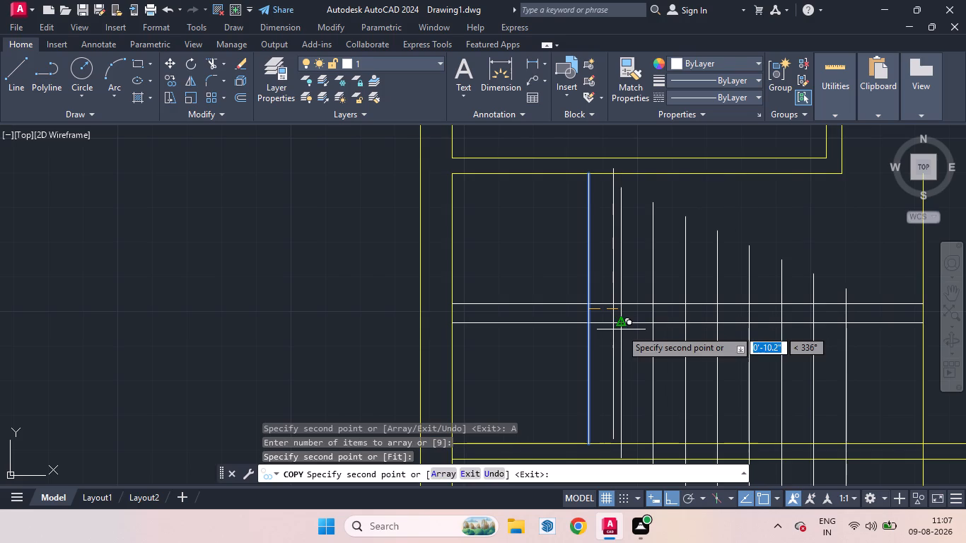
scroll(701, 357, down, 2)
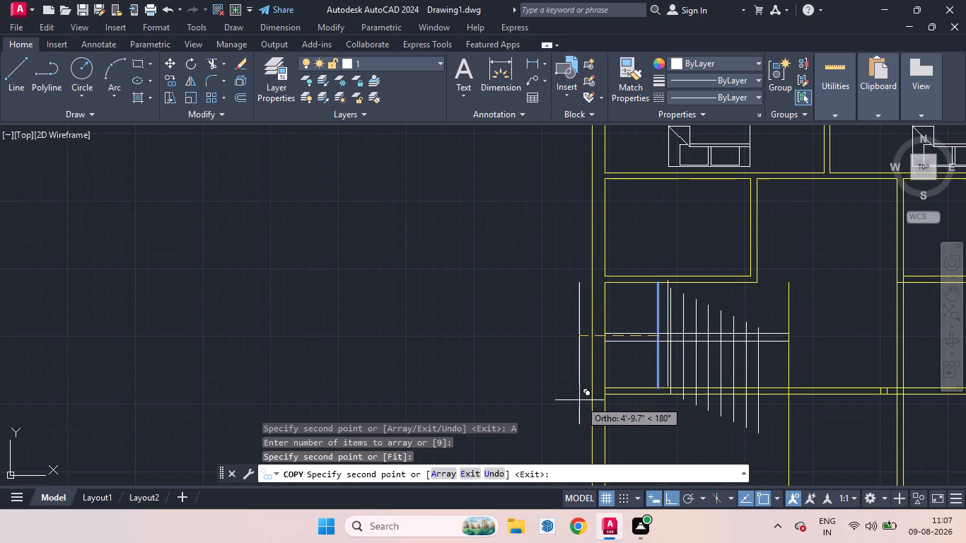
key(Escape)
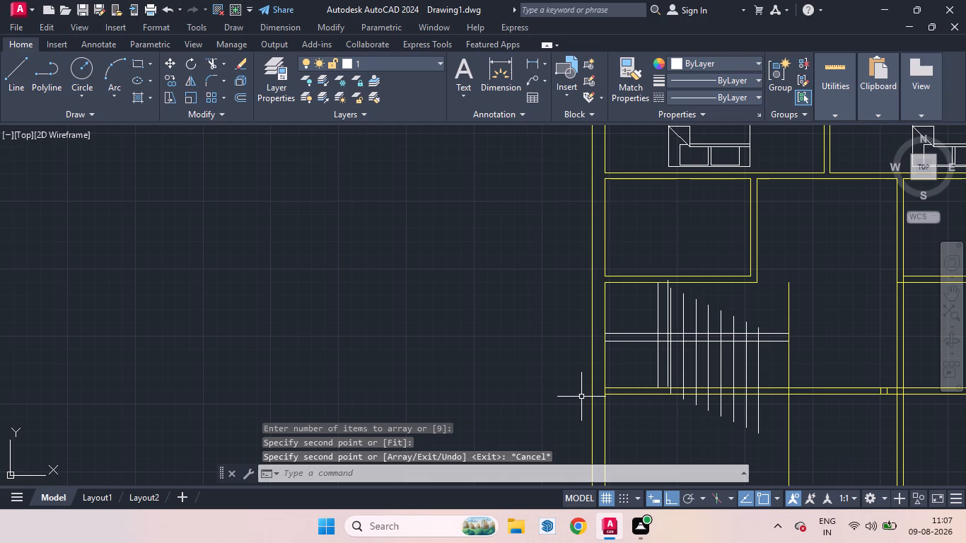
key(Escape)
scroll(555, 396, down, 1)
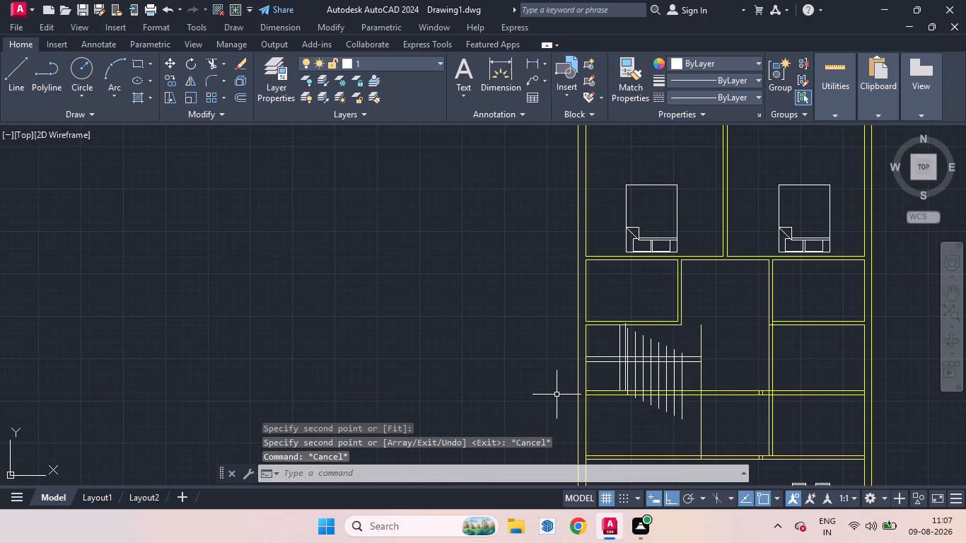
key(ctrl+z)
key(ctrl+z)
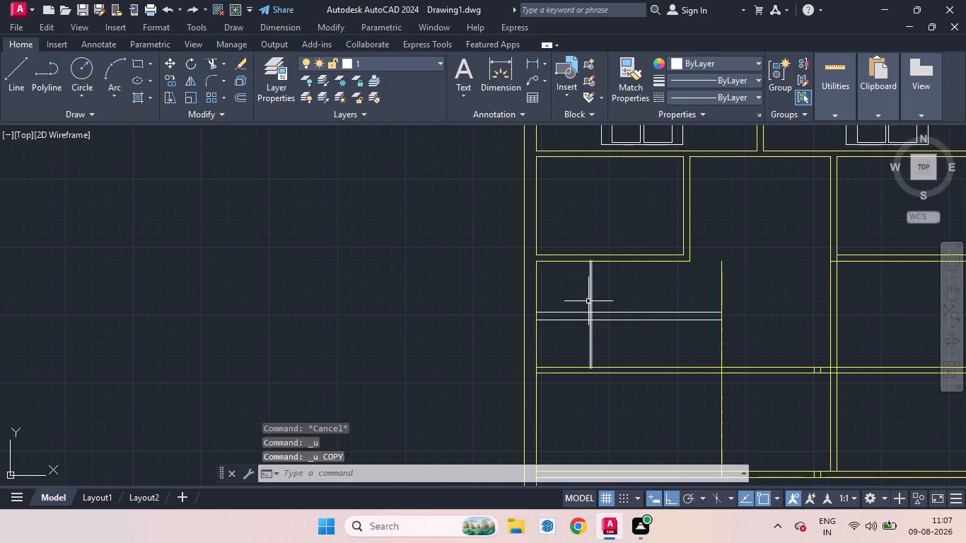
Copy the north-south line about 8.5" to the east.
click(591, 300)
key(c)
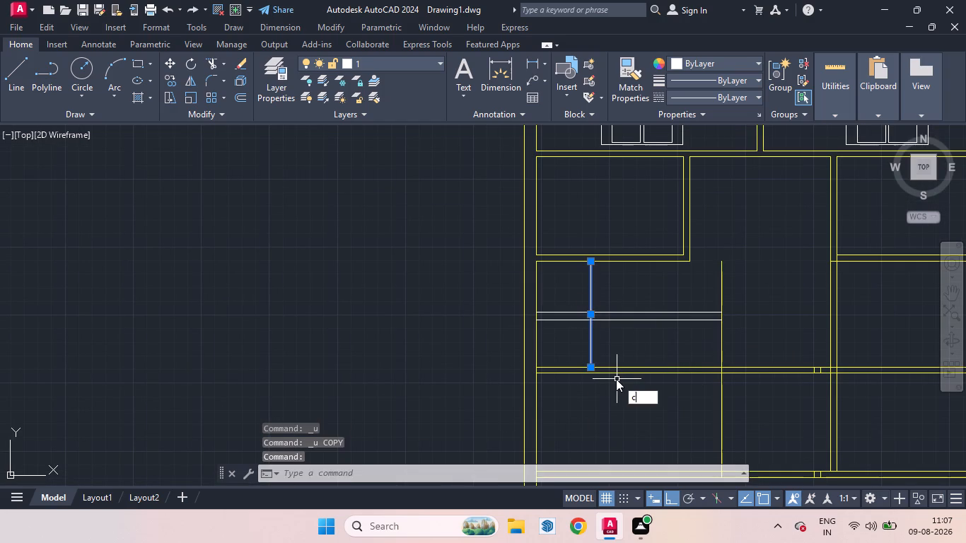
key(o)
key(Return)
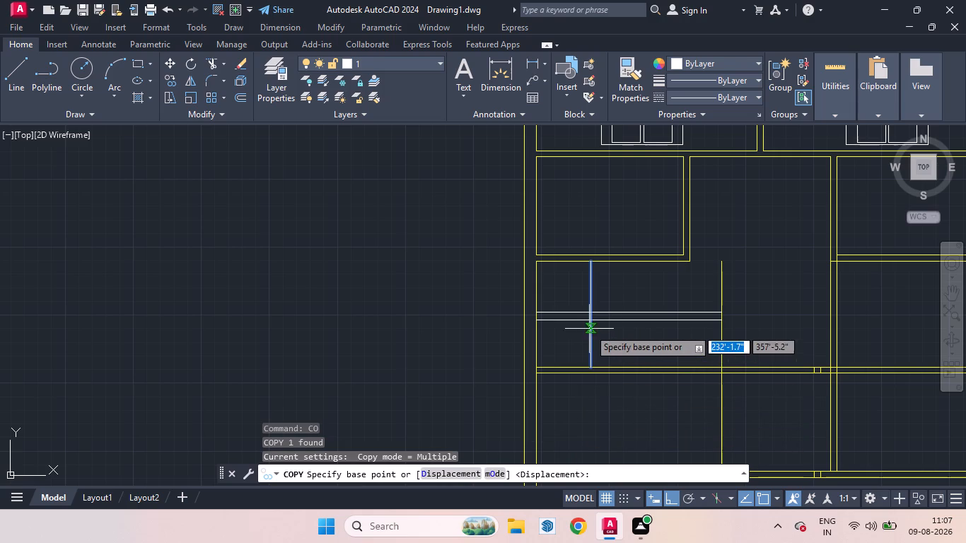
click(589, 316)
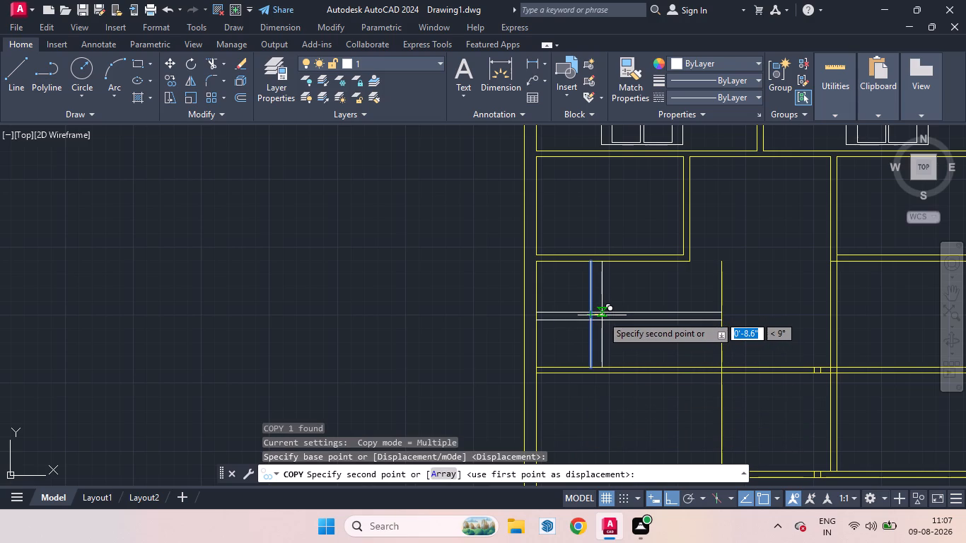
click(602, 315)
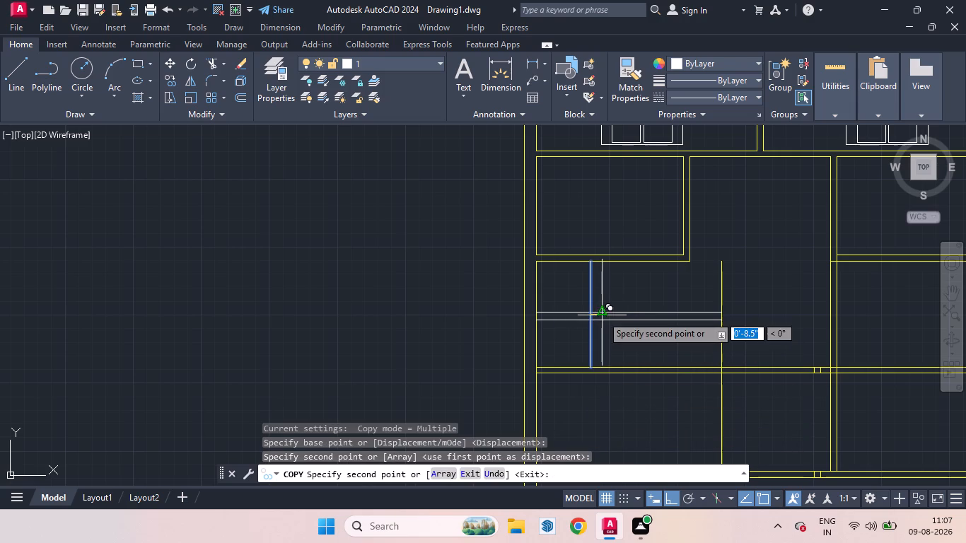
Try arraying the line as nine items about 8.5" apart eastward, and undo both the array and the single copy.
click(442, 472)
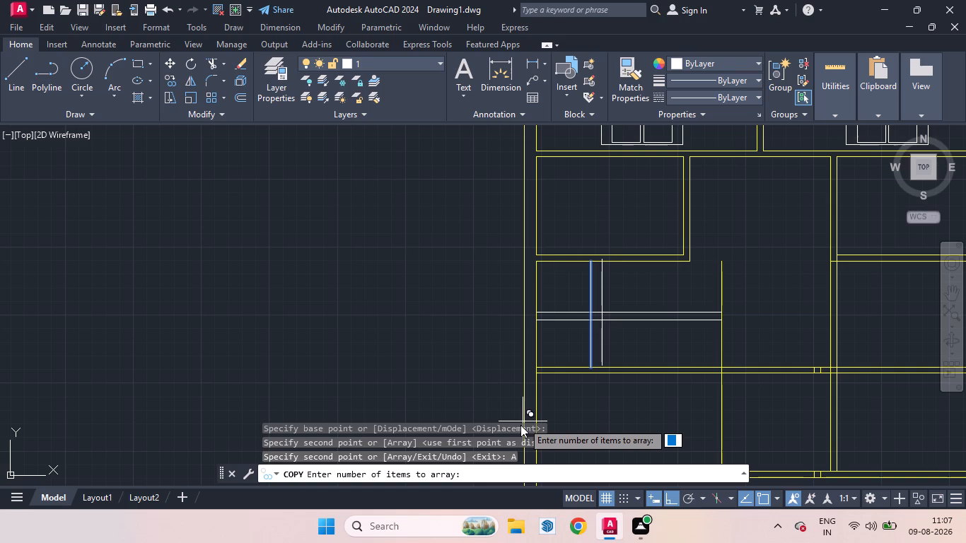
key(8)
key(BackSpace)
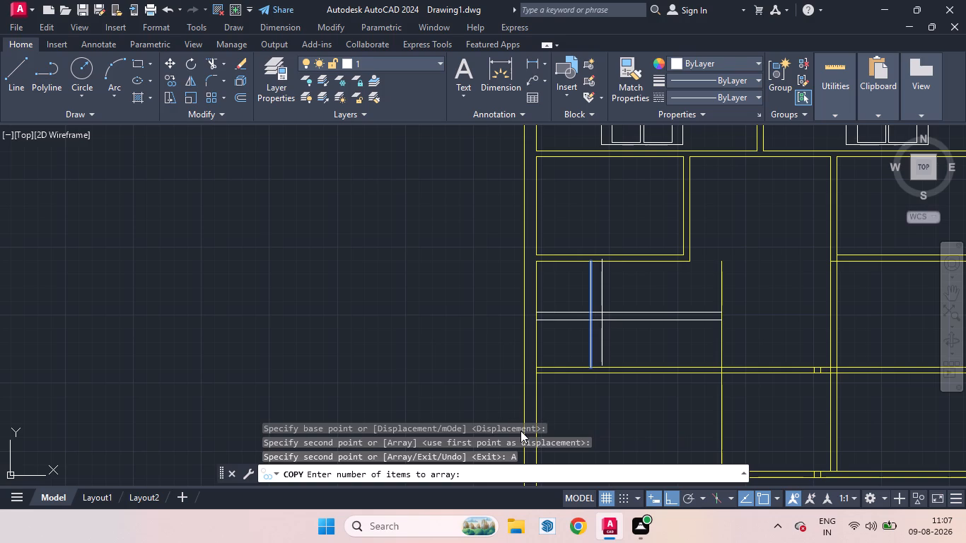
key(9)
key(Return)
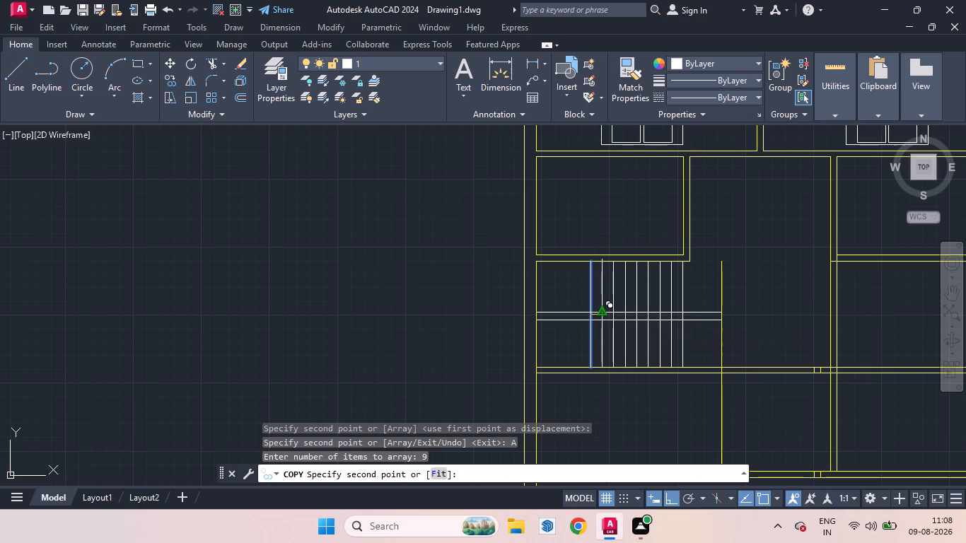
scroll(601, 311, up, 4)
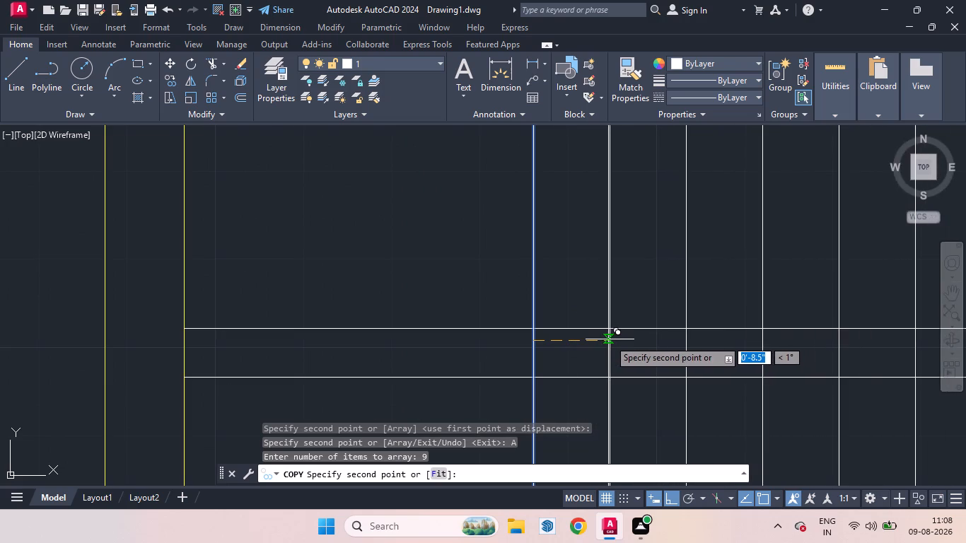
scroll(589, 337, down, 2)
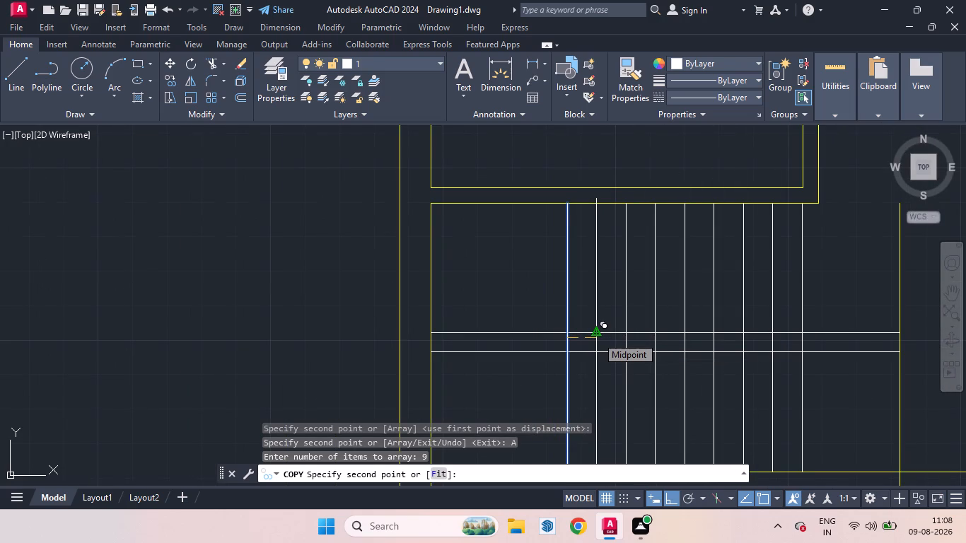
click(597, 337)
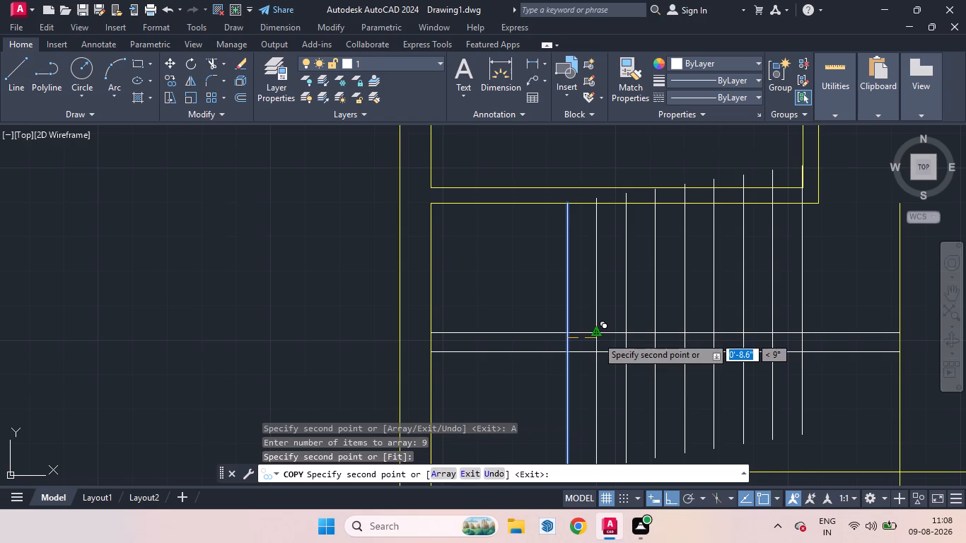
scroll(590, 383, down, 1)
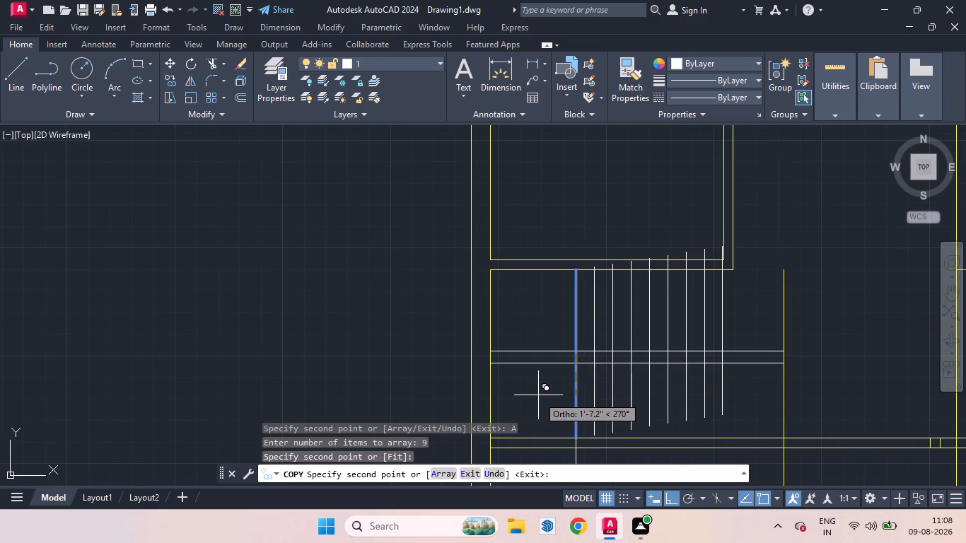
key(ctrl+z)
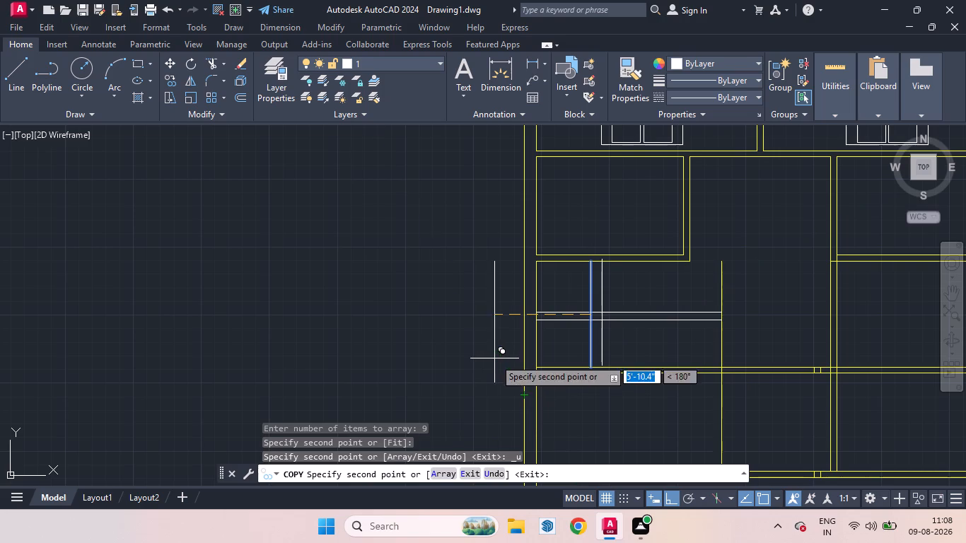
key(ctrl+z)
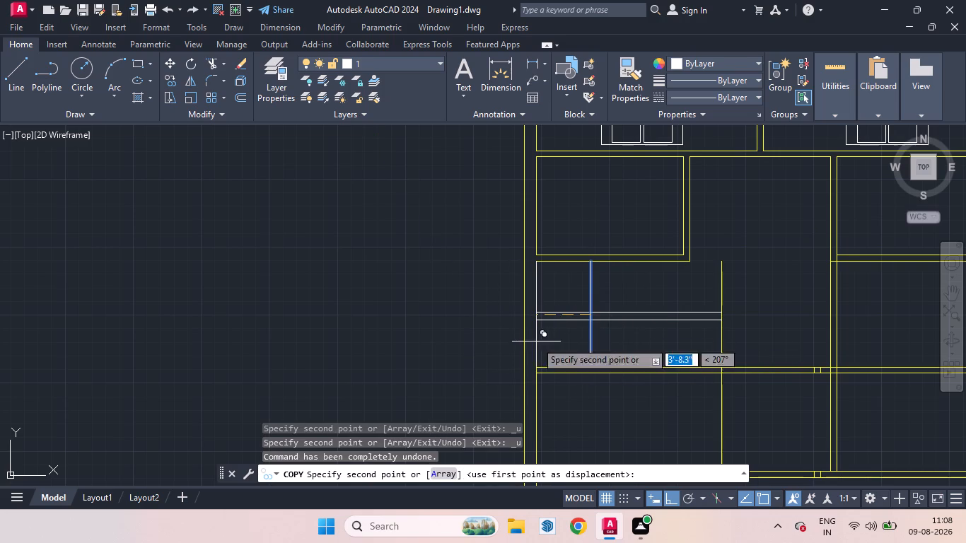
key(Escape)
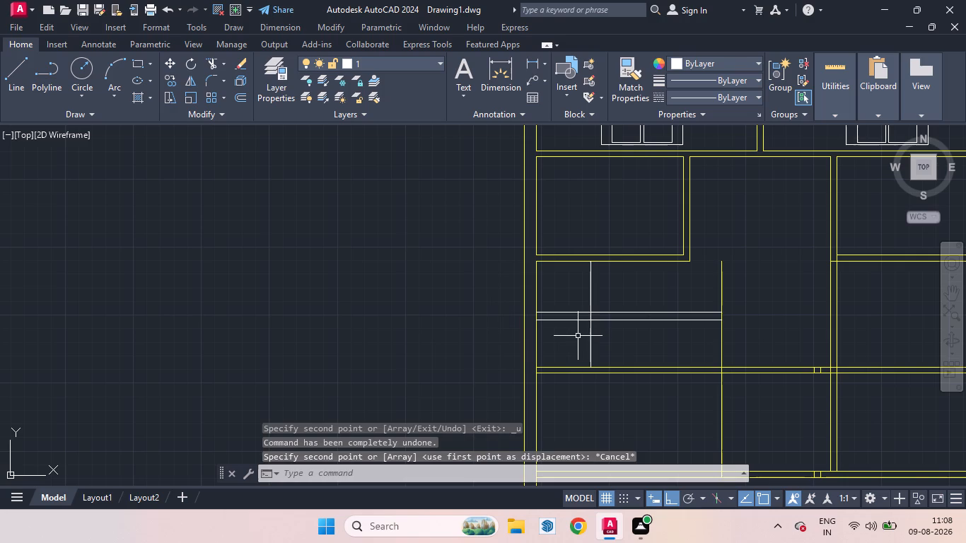
Copy the north-south line about 7" east from its lower endpoint, along the north face of the full-width wall.
click(592, 346)
key(c)
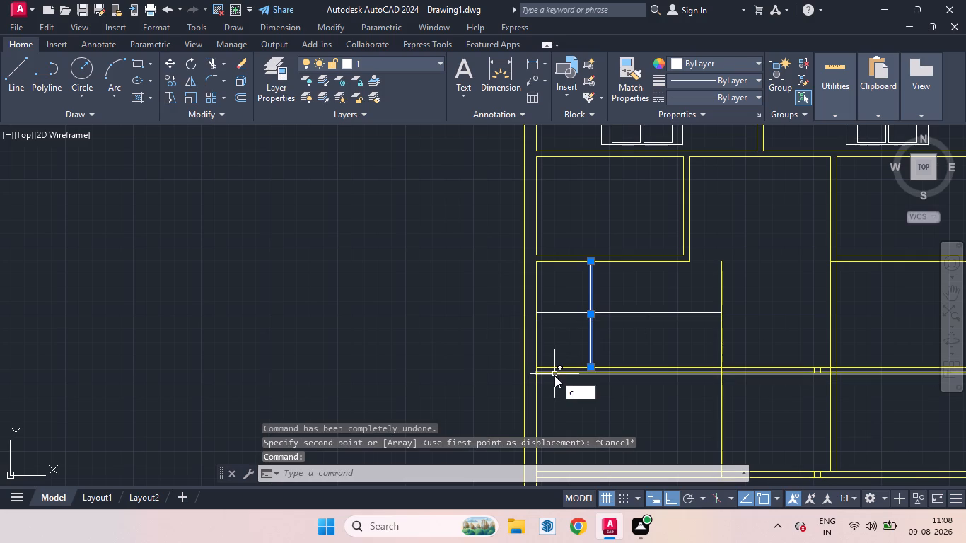
key(o)
key(Return)
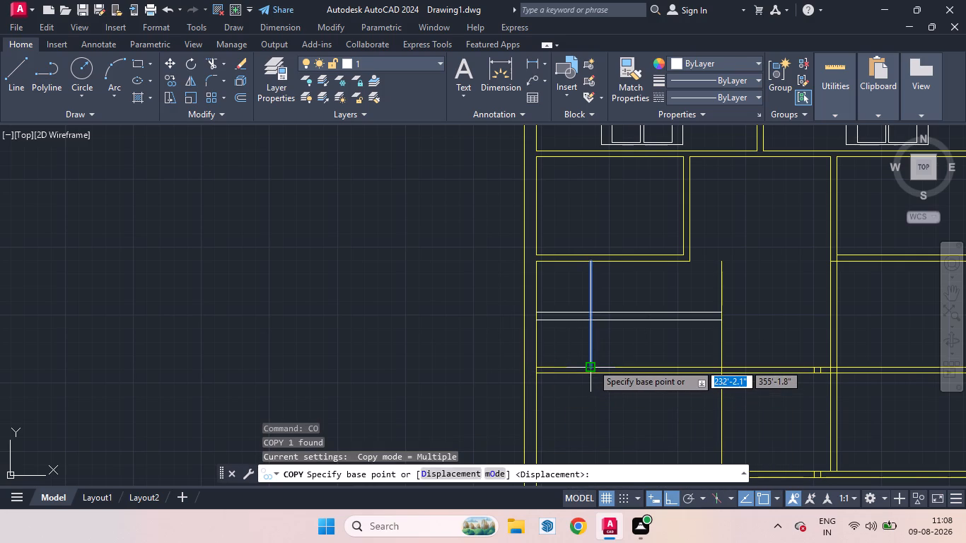
click(592, 363)
scroll(607, 361, up, 2)
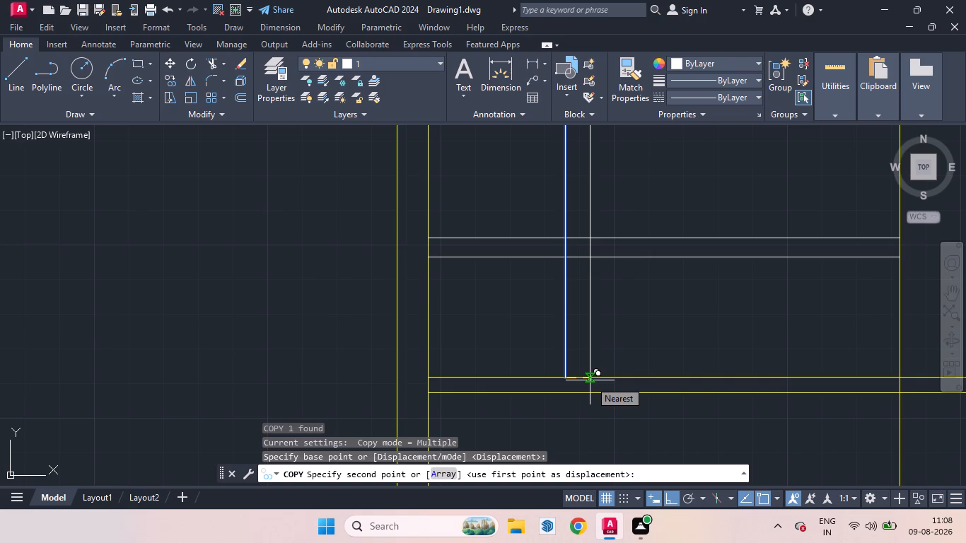
click(590, 380)
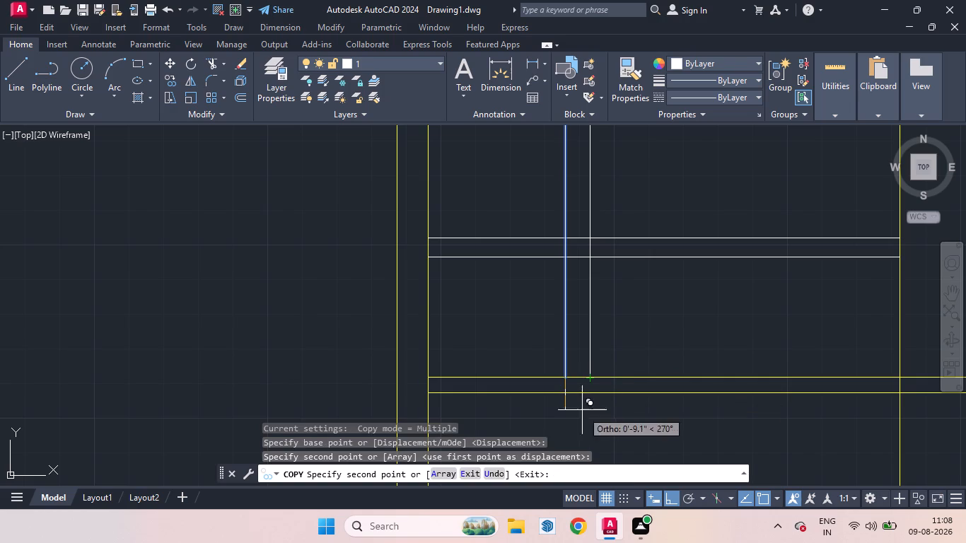
Array the north-south line as nine items eastward, using the copied line's lower endpoint for the spacing of about 7".
click(443, 479)
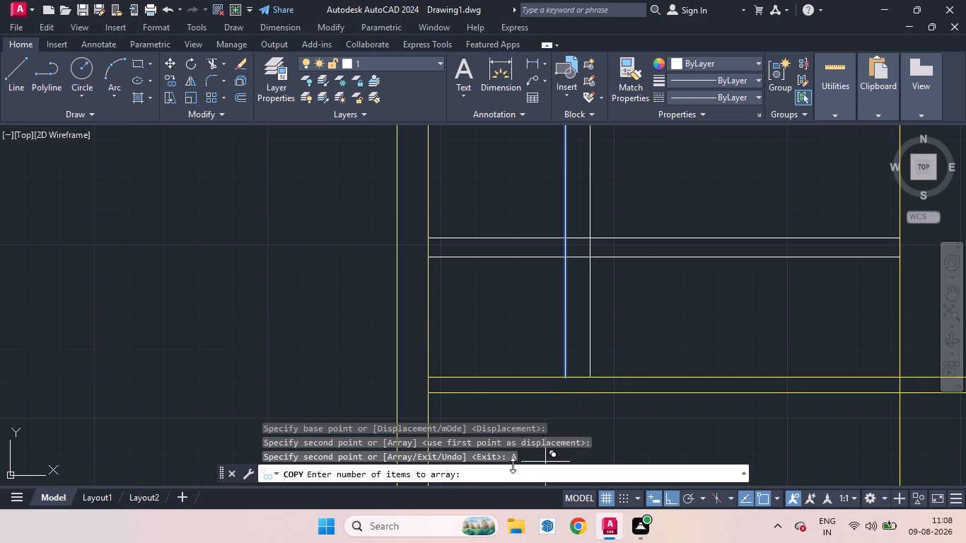
key(9)
key(Return)
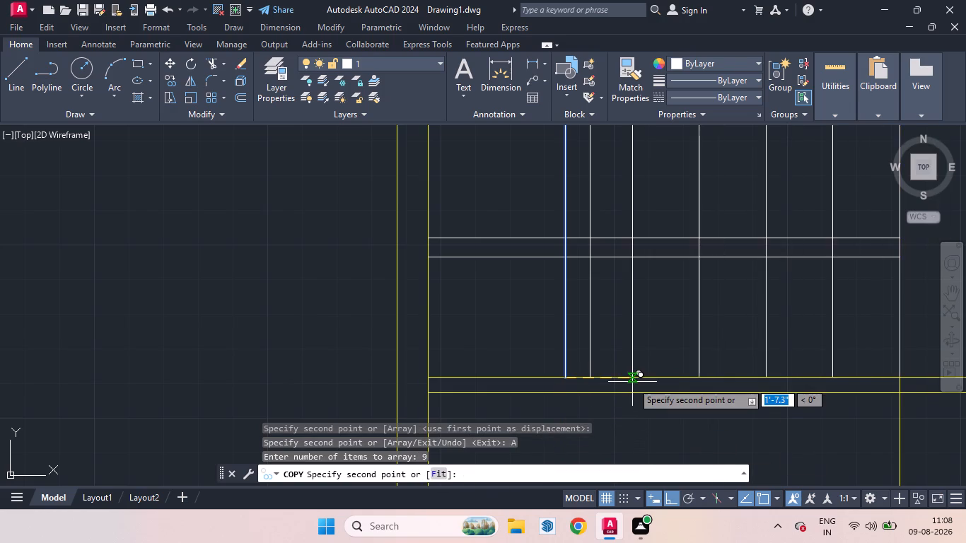
scroll(632, 382, down, 2)
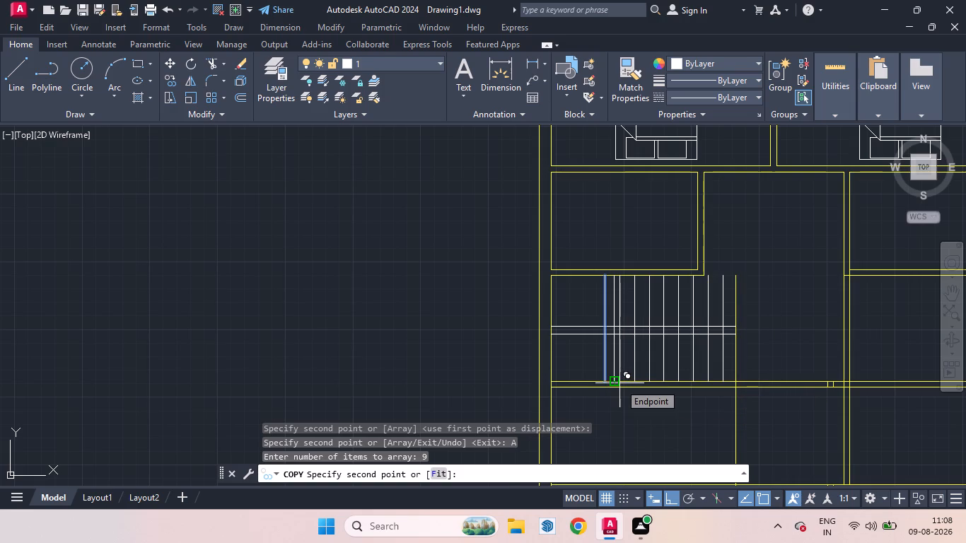
click(619, 383)
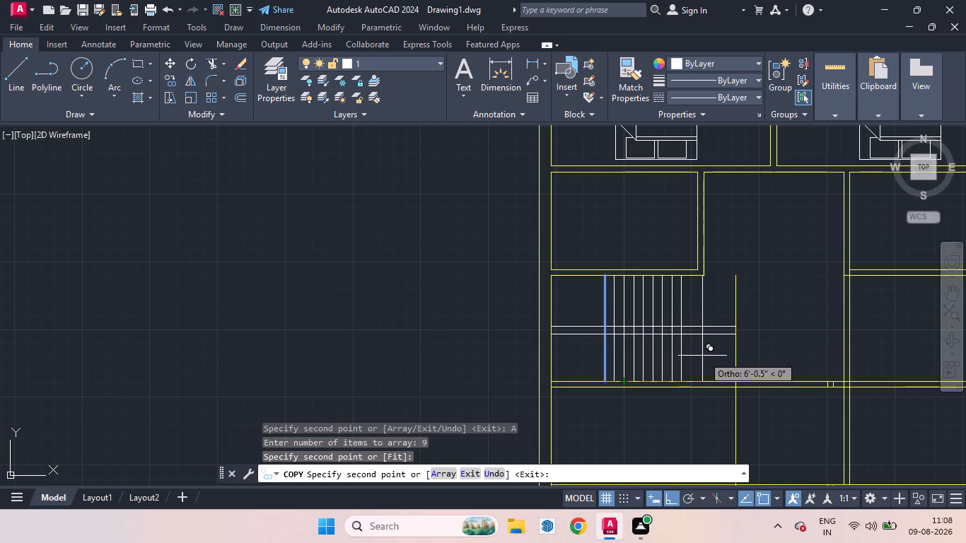
Undo the nine-item array of the north-south line and end the copy operation.
scroll(701, 356, up, 1)
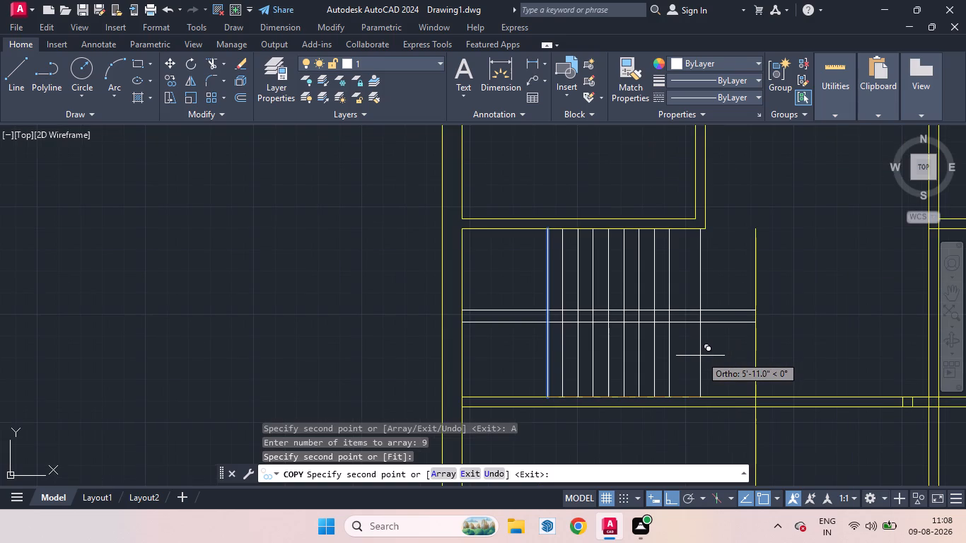
key(ctrl+z)
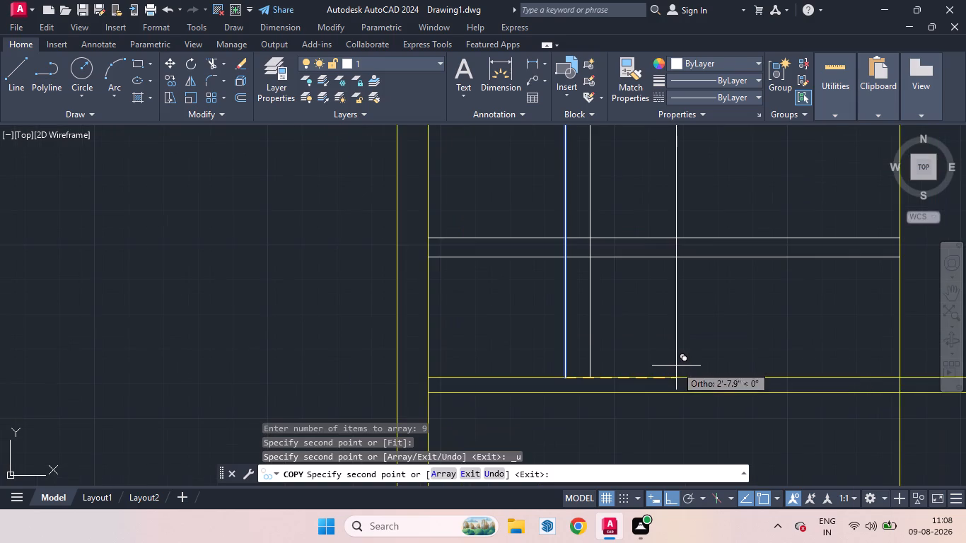
scroll(627, 379, down, 1)
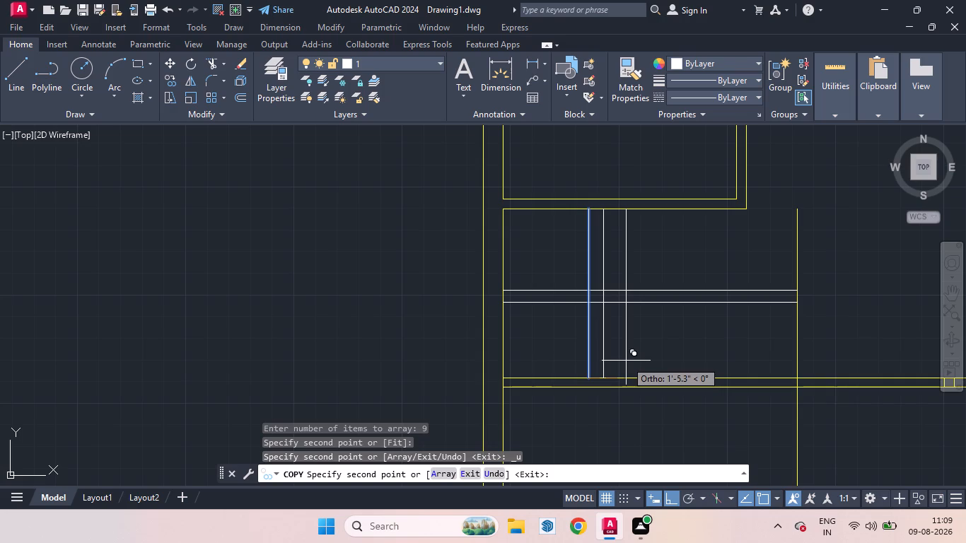
key(space)
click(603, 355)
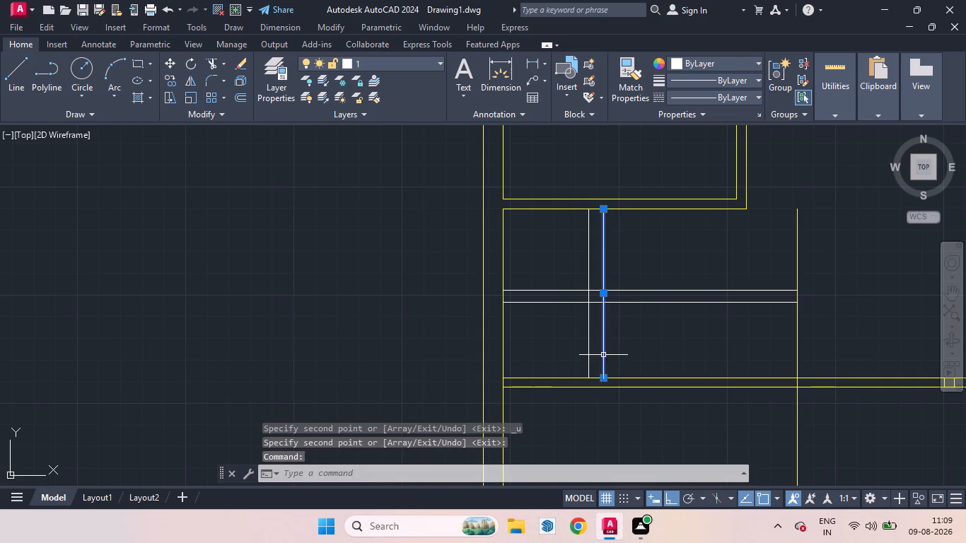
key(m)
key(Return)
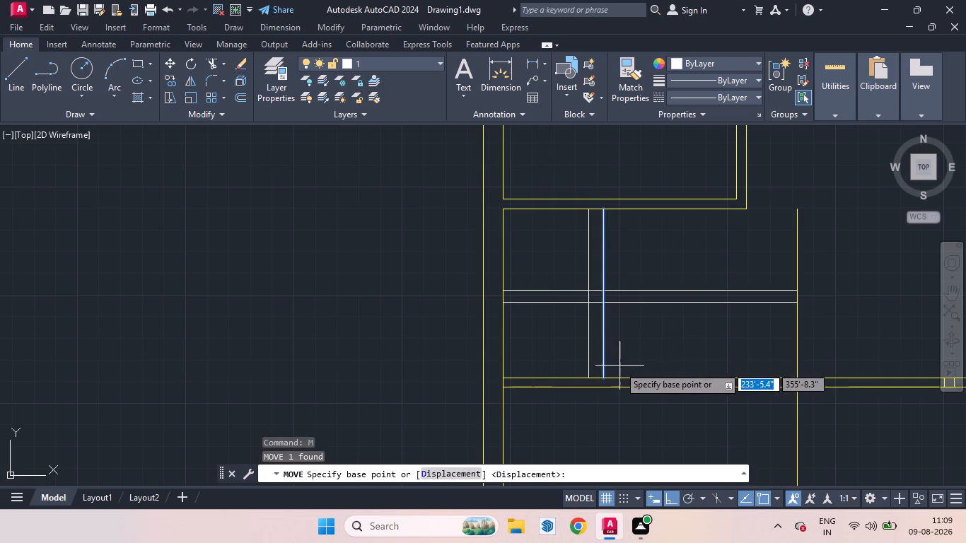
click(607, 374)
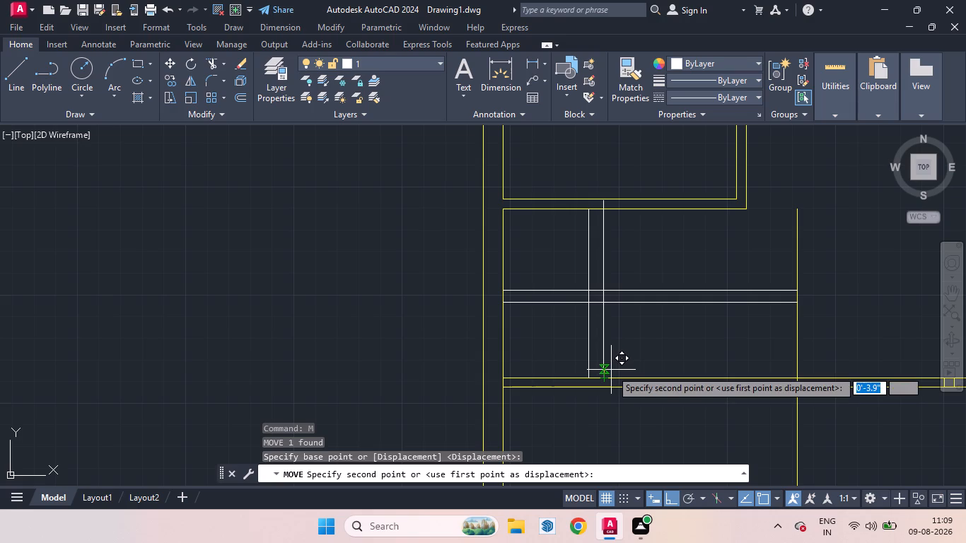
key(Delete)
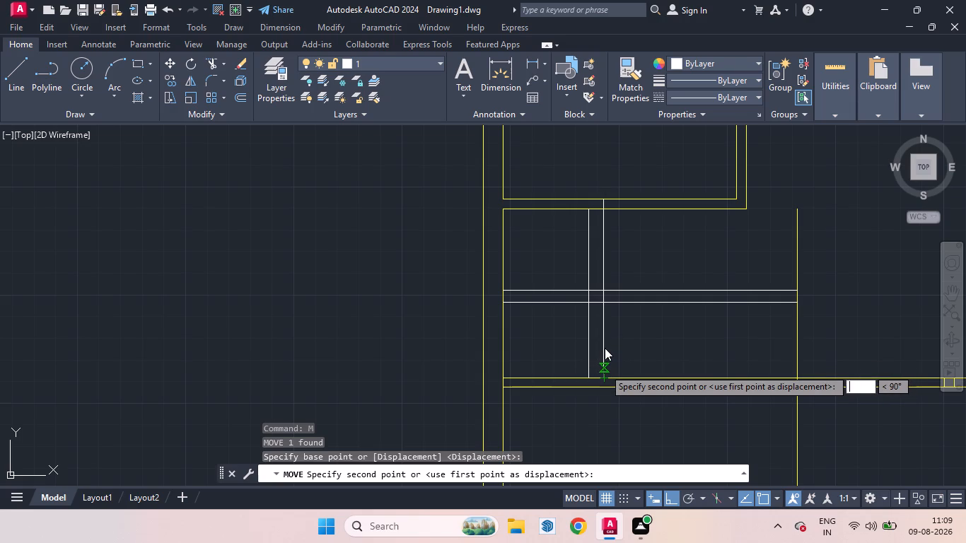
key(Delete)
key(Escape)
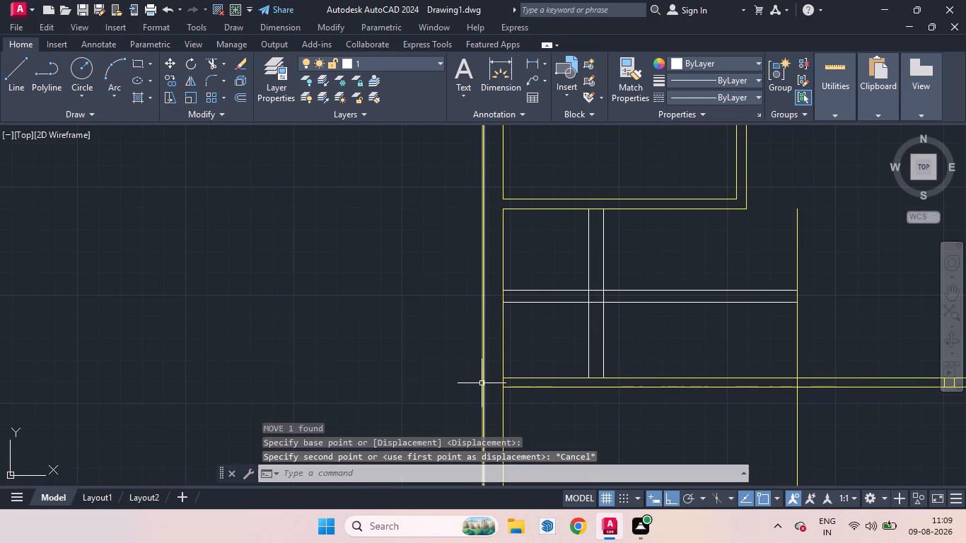
Erase the copied north-south line just east of the original one.
click(603, 339)
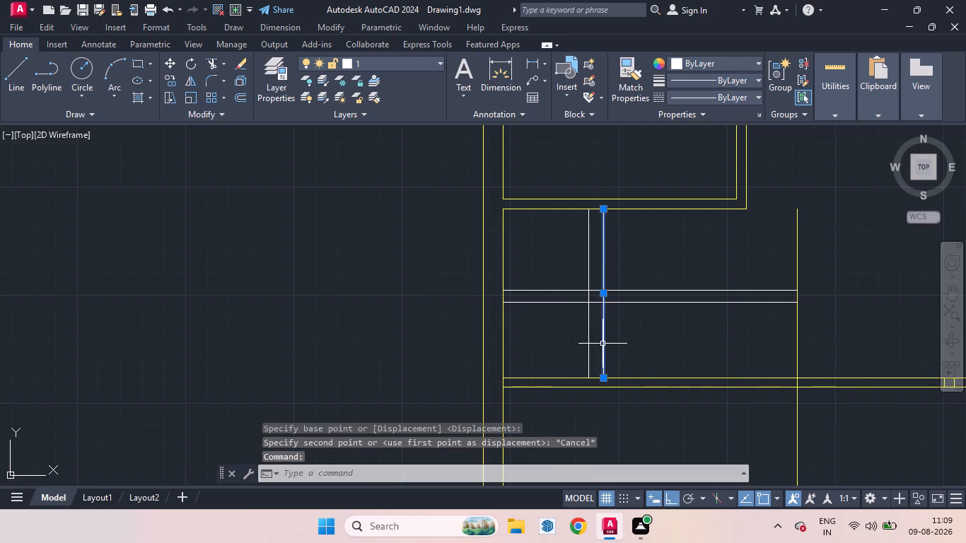
key(Delete)
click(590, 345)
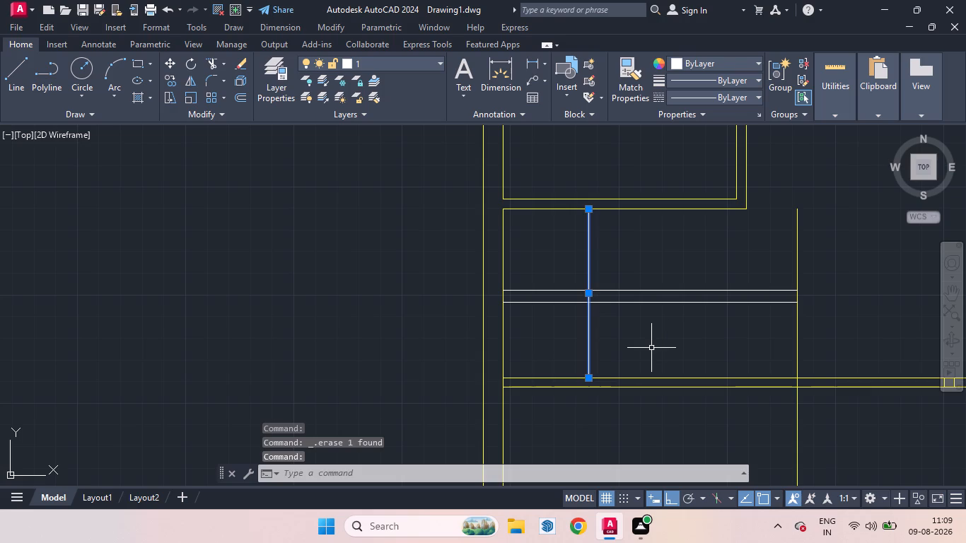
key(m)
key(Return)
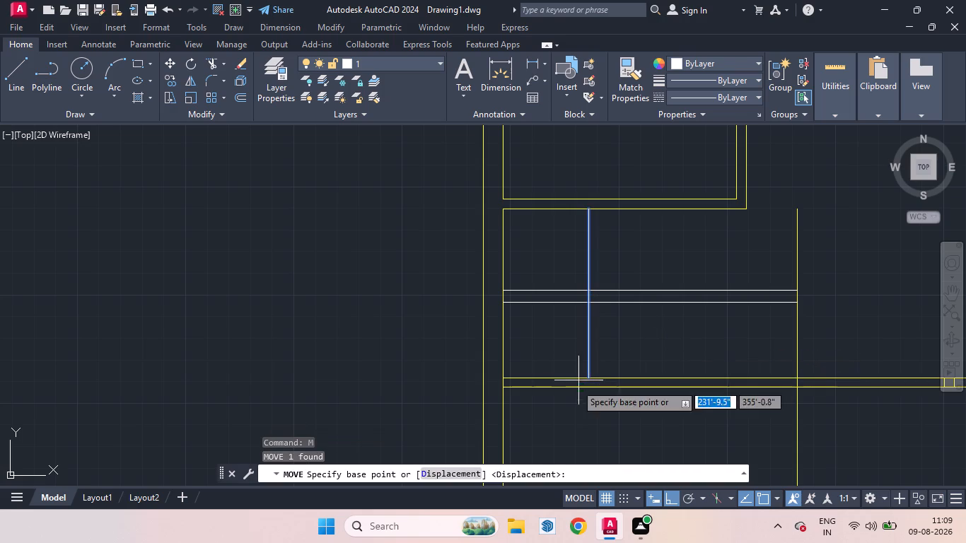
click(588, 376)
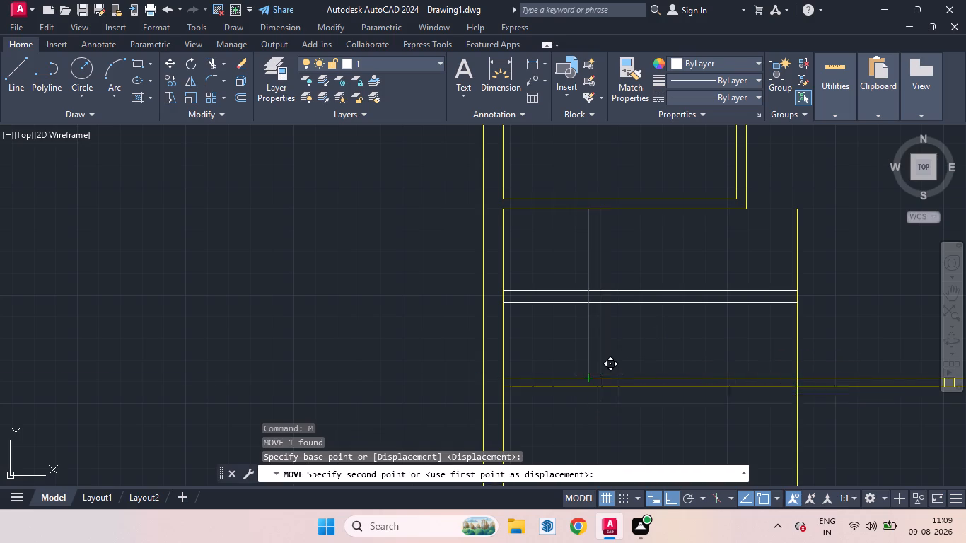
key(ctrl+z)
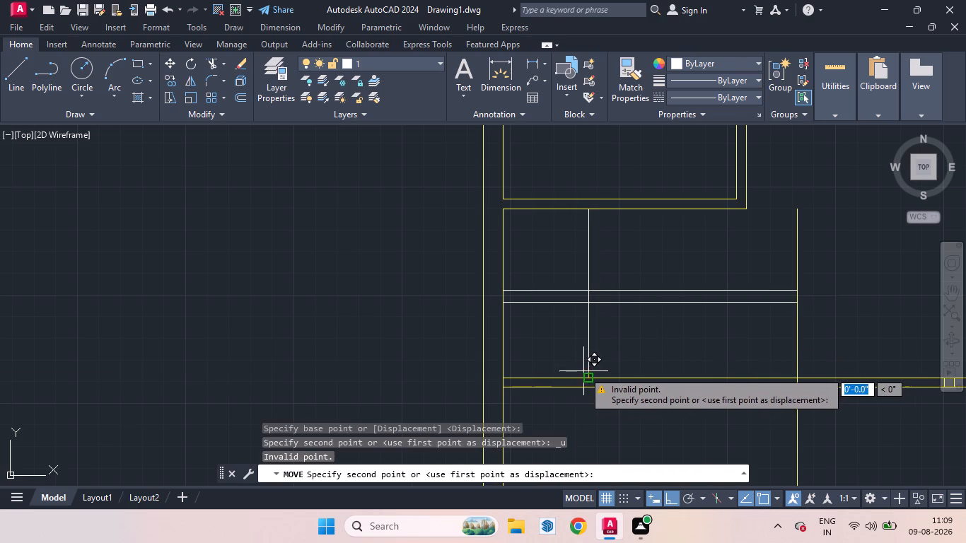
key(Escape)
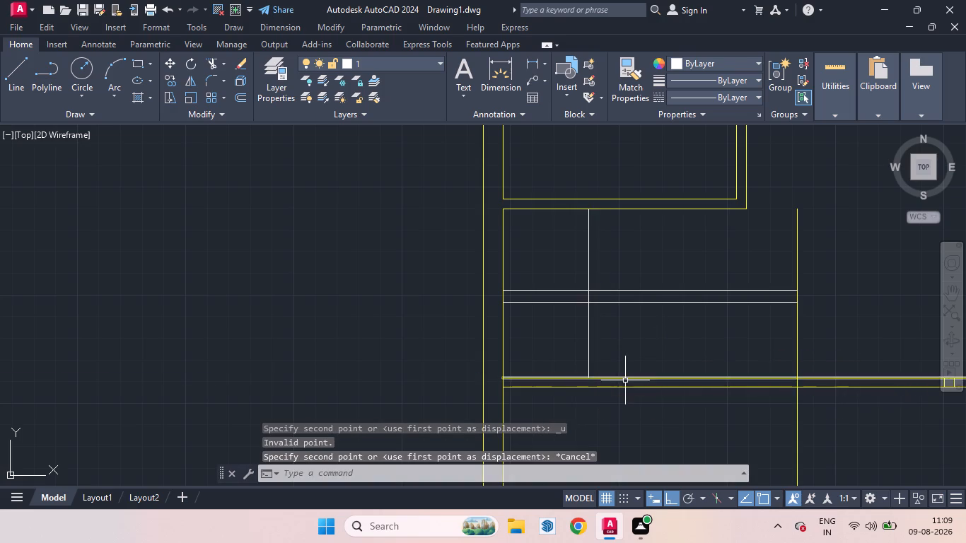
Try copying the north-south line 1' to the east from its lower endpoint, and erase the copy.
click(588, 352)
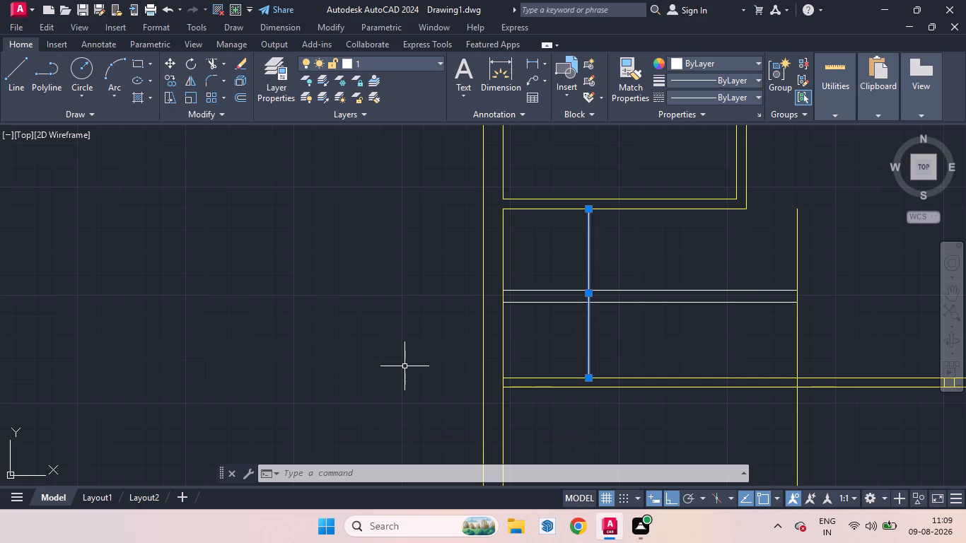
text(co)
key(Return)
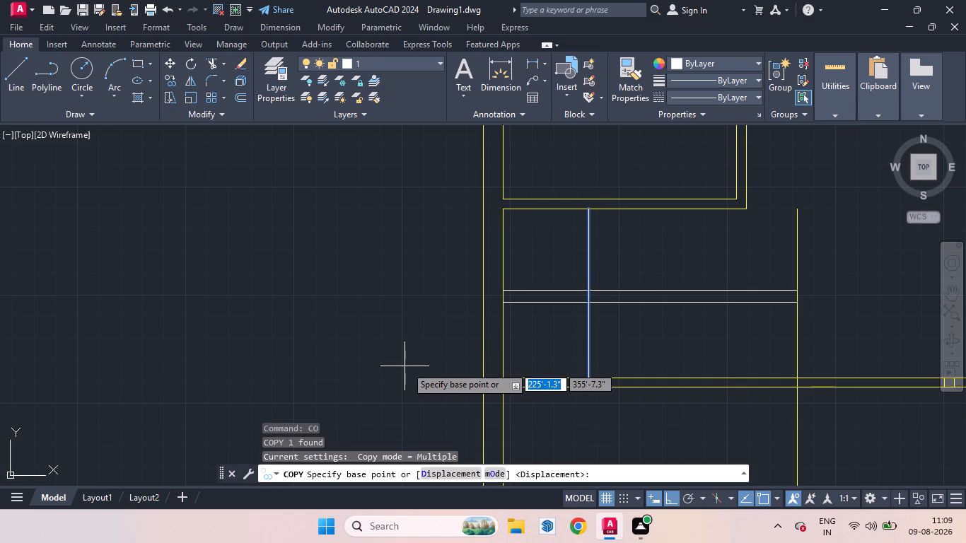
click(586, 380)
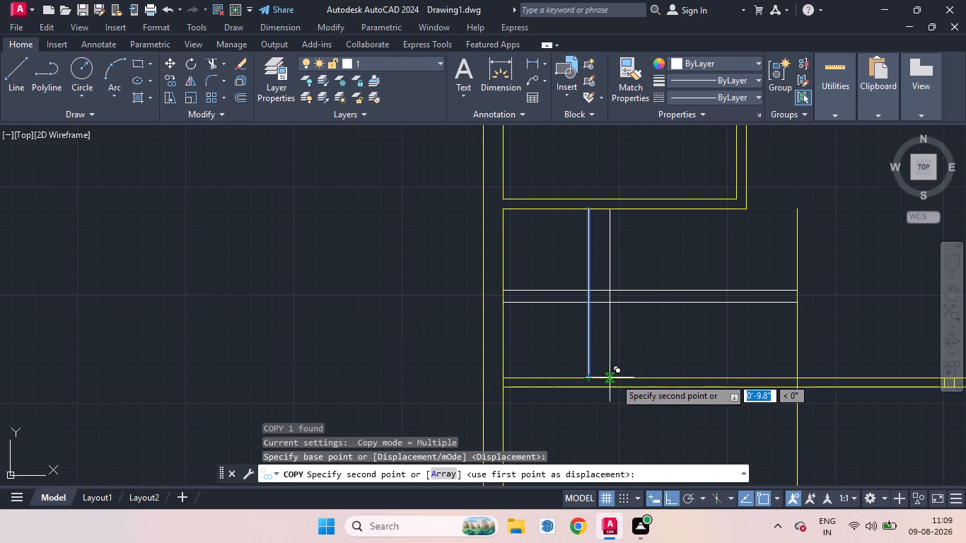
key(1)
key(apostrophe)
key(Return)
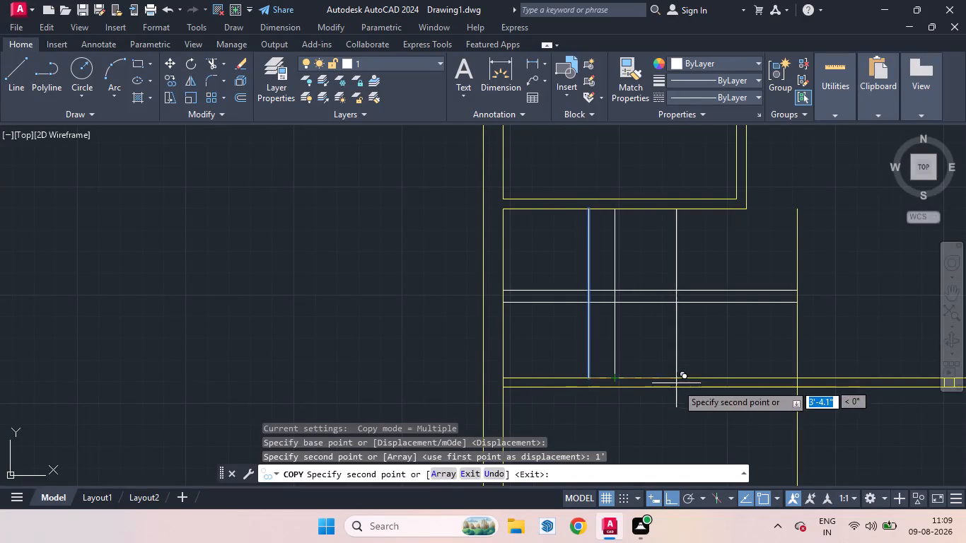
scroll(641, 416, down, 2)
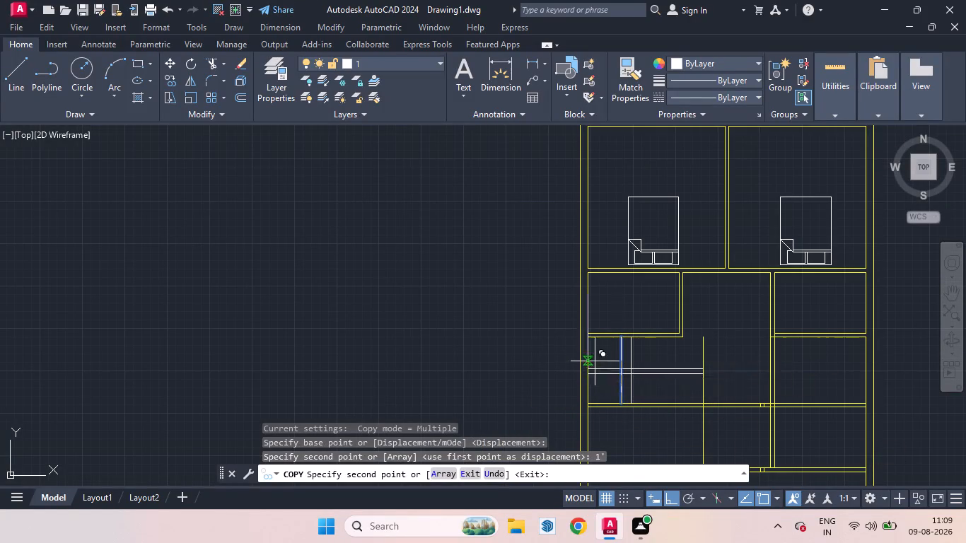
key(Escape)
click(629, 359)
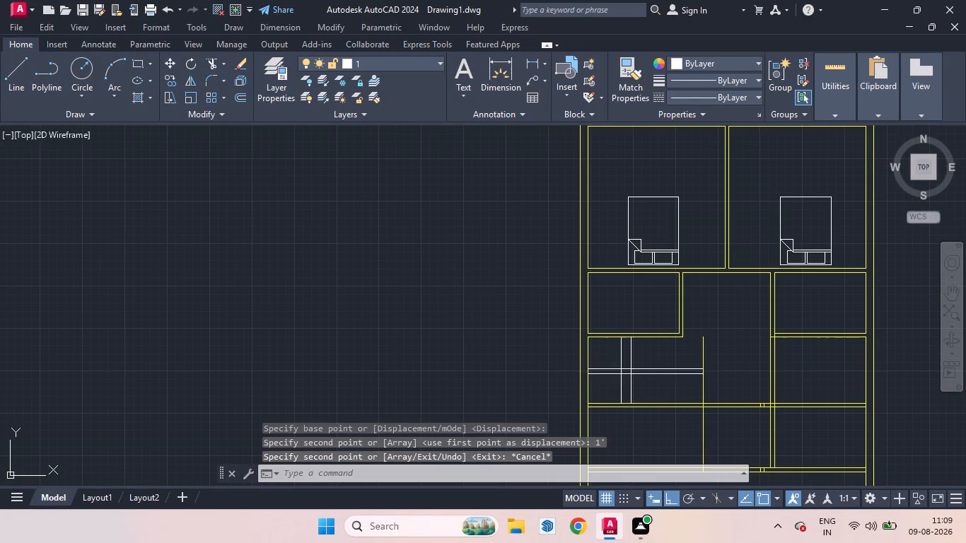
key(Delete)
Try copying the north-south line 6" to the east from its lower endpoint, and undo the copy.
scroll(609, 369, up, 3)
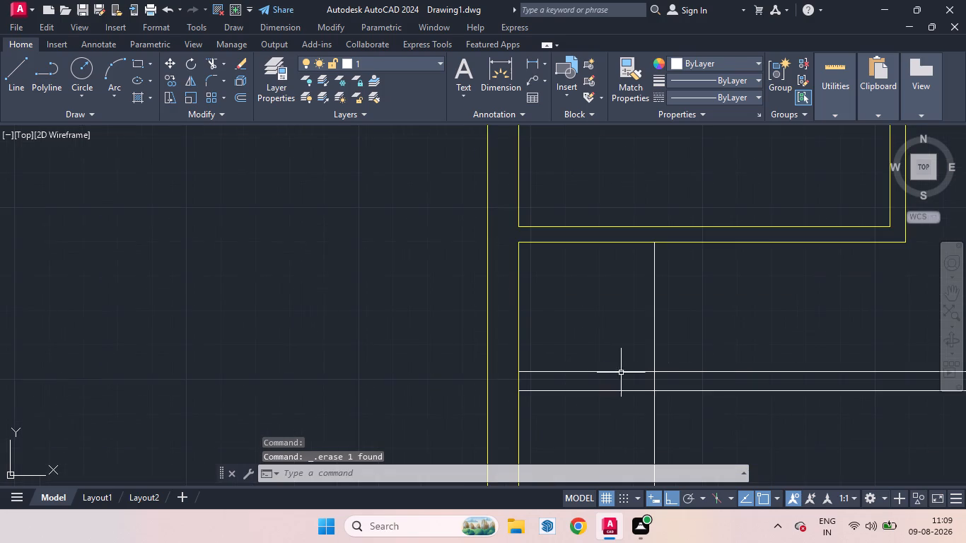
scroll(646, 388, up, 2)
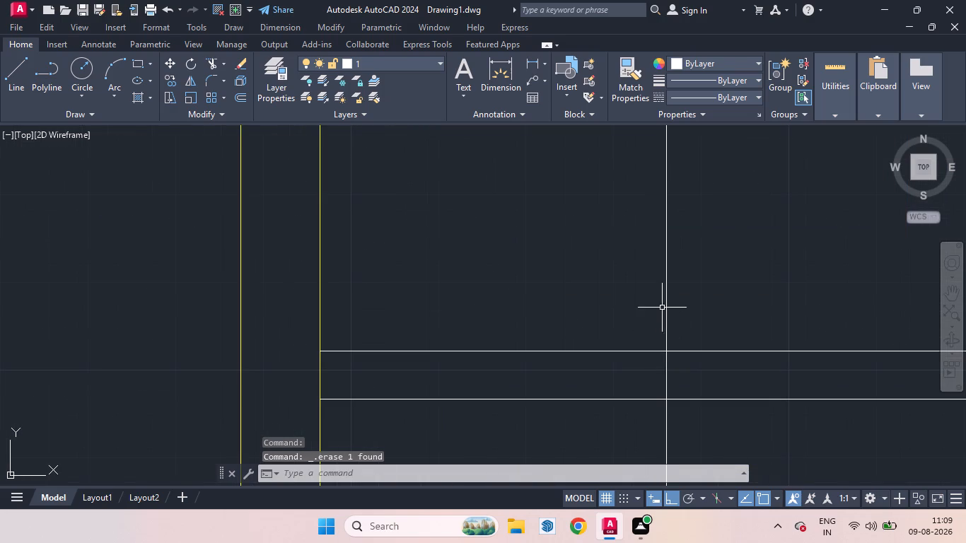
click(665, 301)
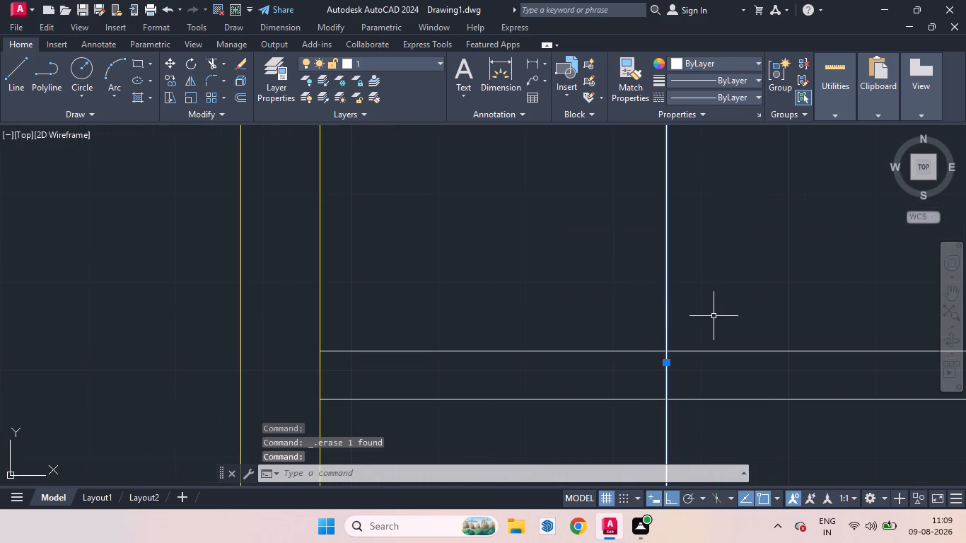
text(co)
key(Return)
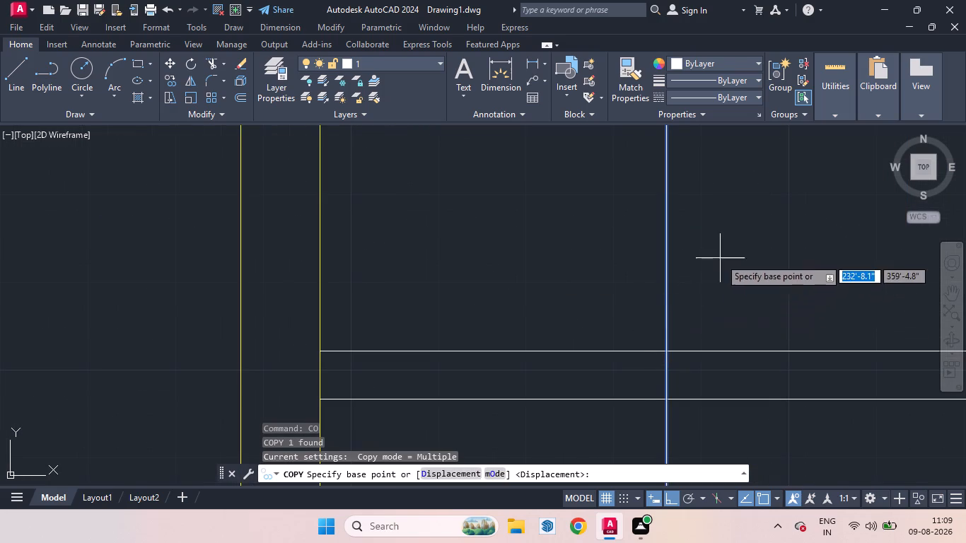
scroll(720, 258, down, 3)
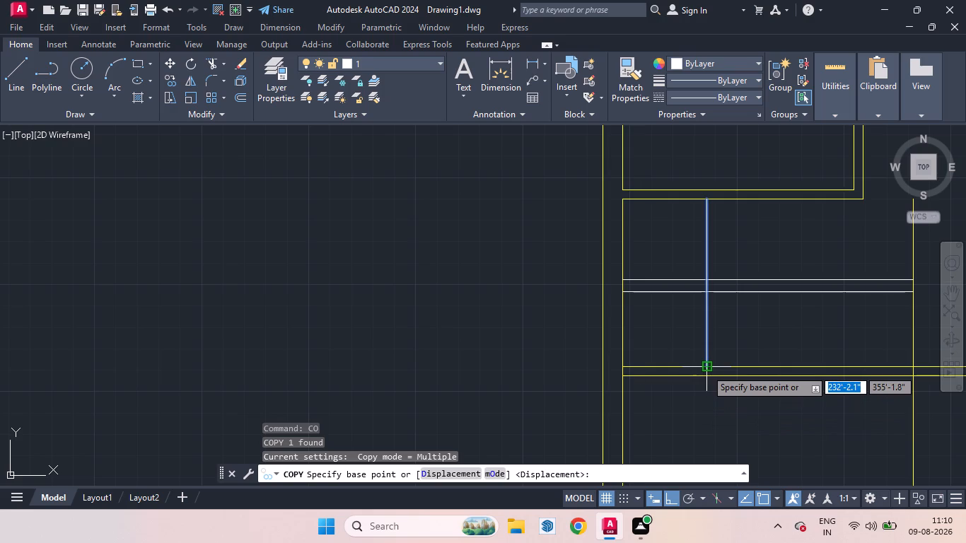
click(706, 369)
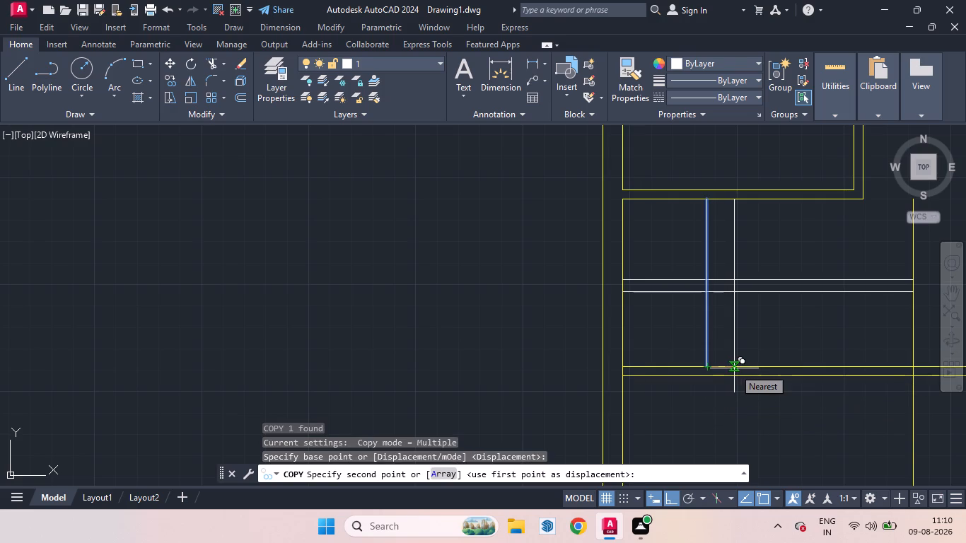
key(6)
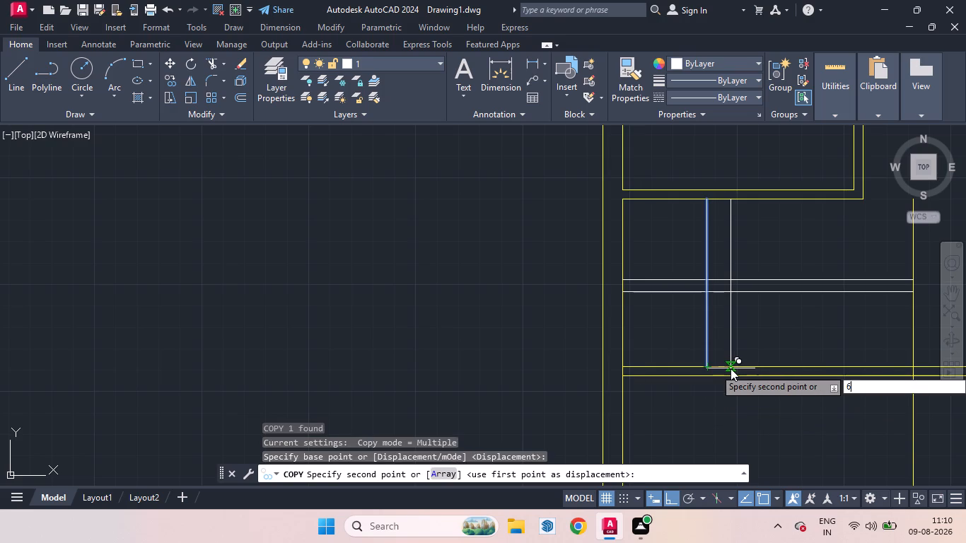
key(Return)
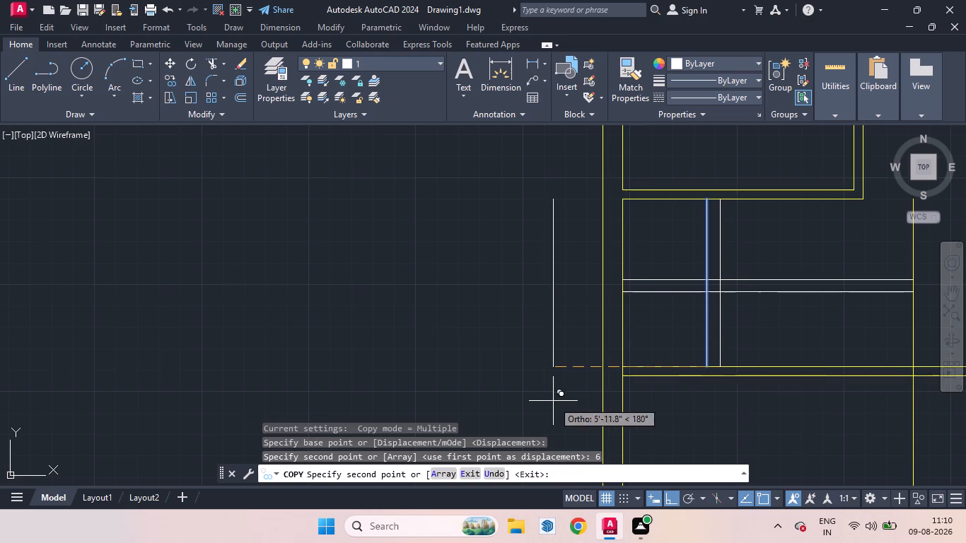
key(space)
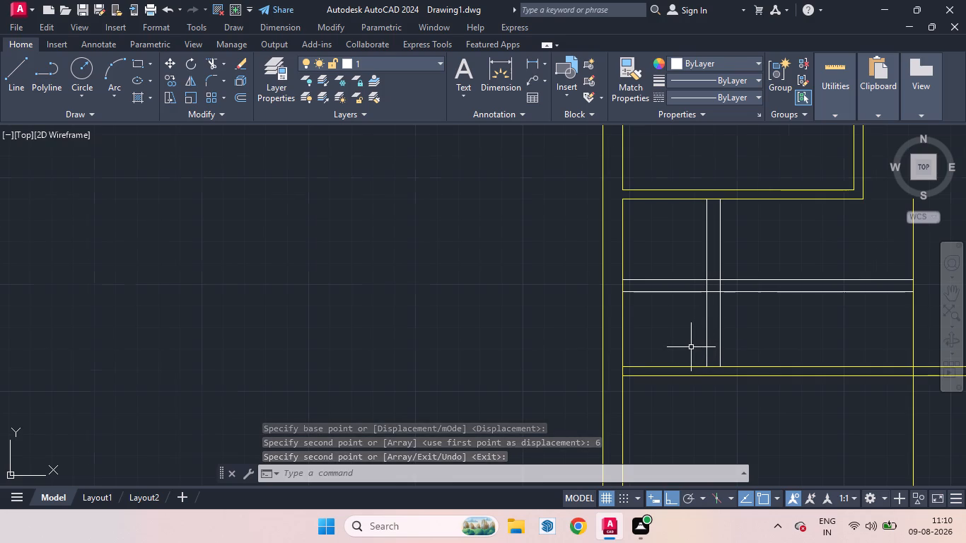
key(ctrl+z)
Copy the north-south line 10" to the east from its lower endpoint on the full-width wall's north face.
scroll(698, 317, down, 4)
scroll(699, 363, up, 2)
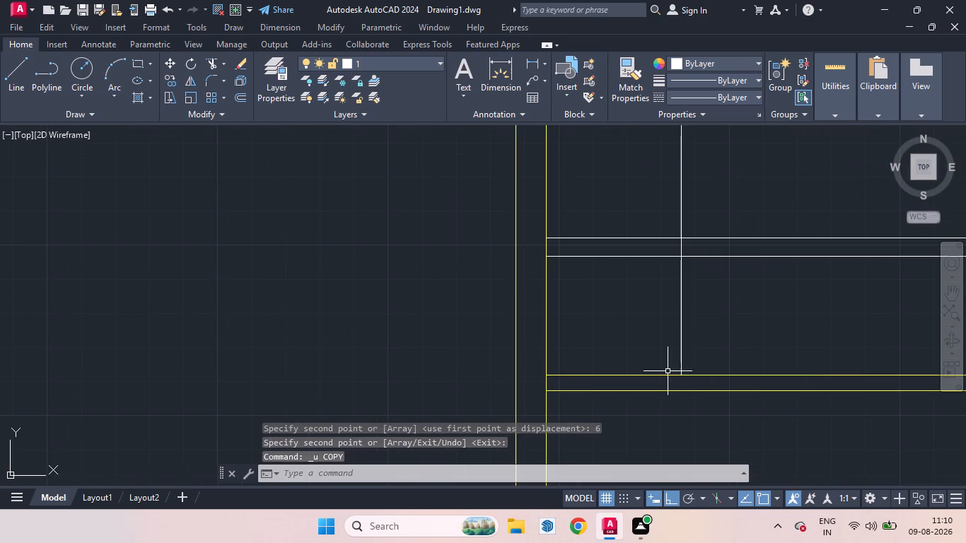
click(681, 361)
key(c)
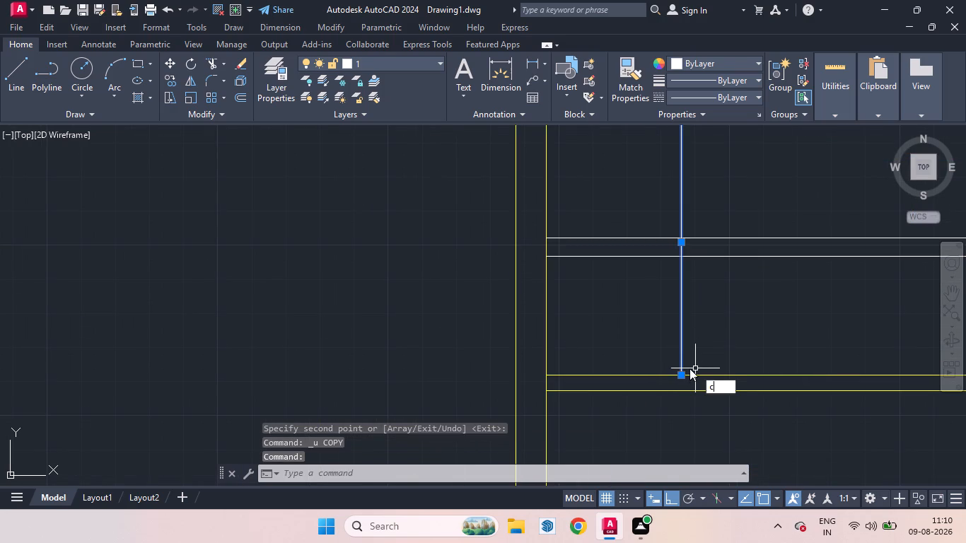
key(o)
key(Return)
click(684, 373)
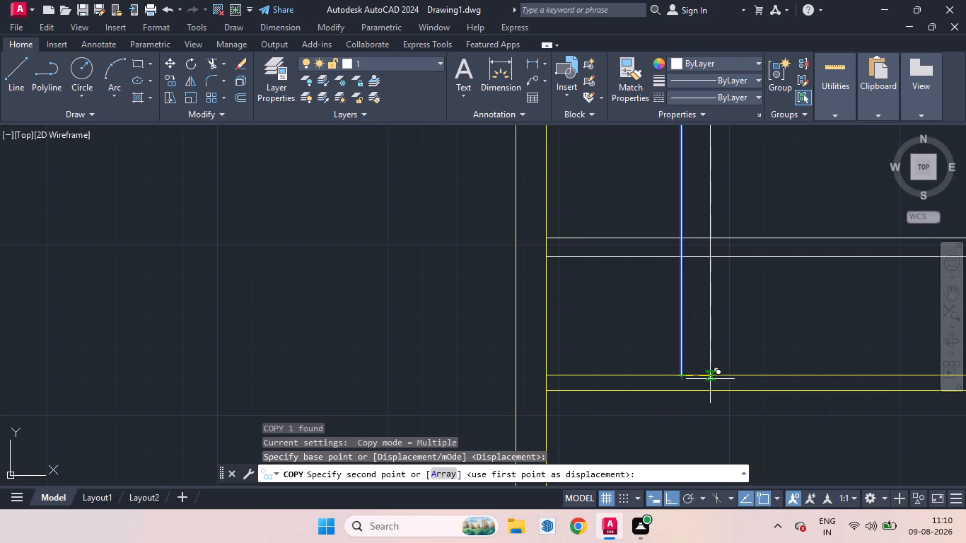
key(1)
key(0)
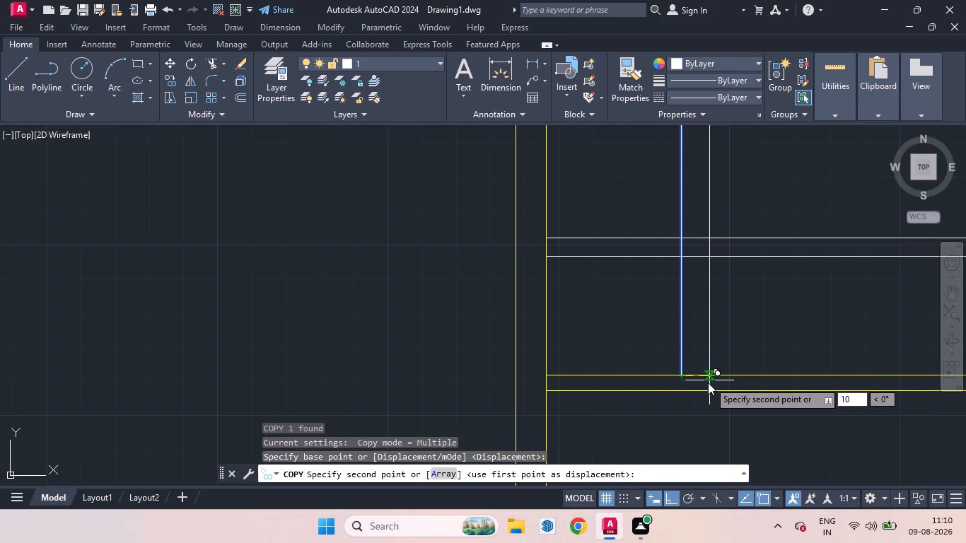
key(Return)
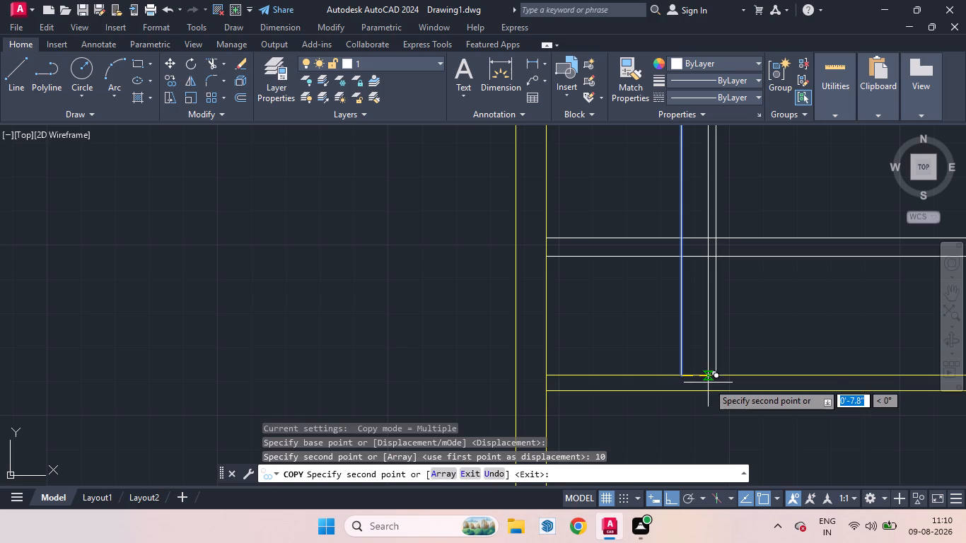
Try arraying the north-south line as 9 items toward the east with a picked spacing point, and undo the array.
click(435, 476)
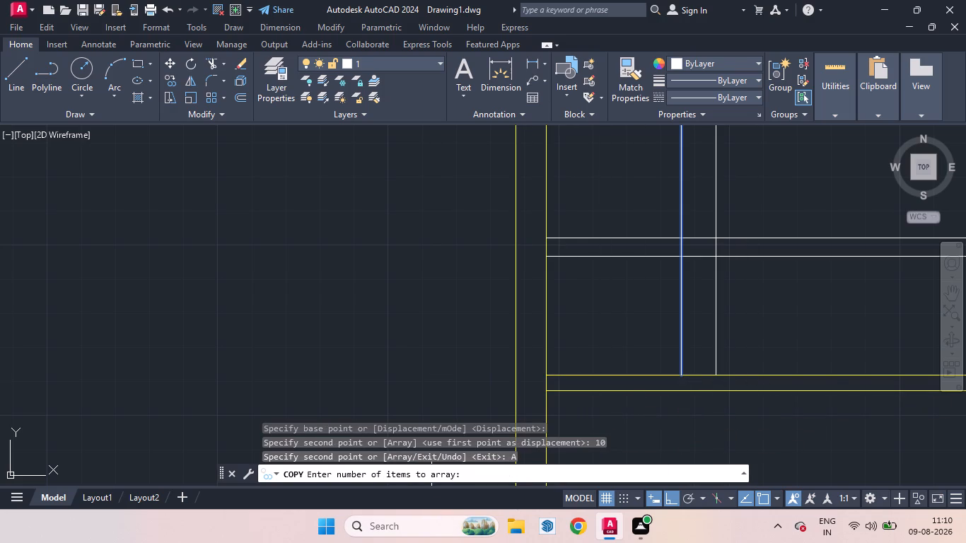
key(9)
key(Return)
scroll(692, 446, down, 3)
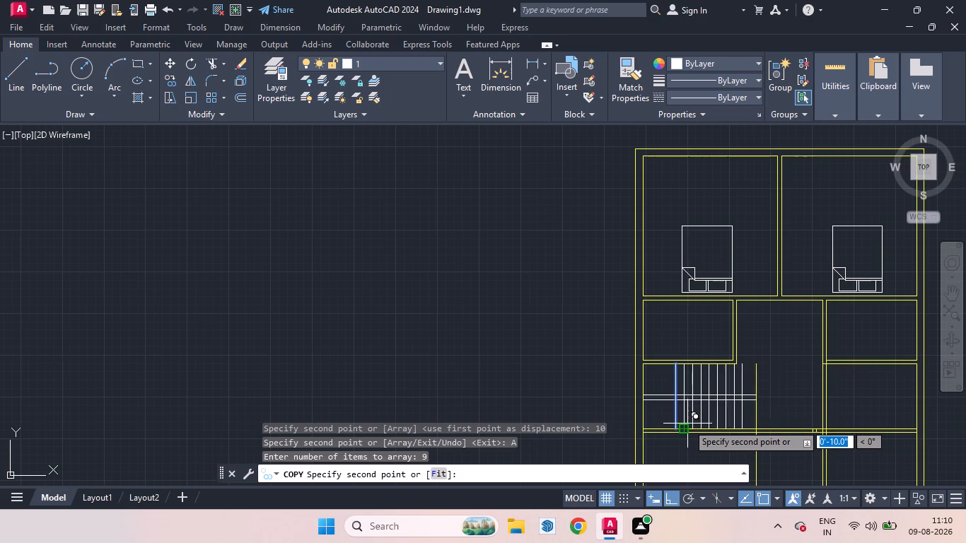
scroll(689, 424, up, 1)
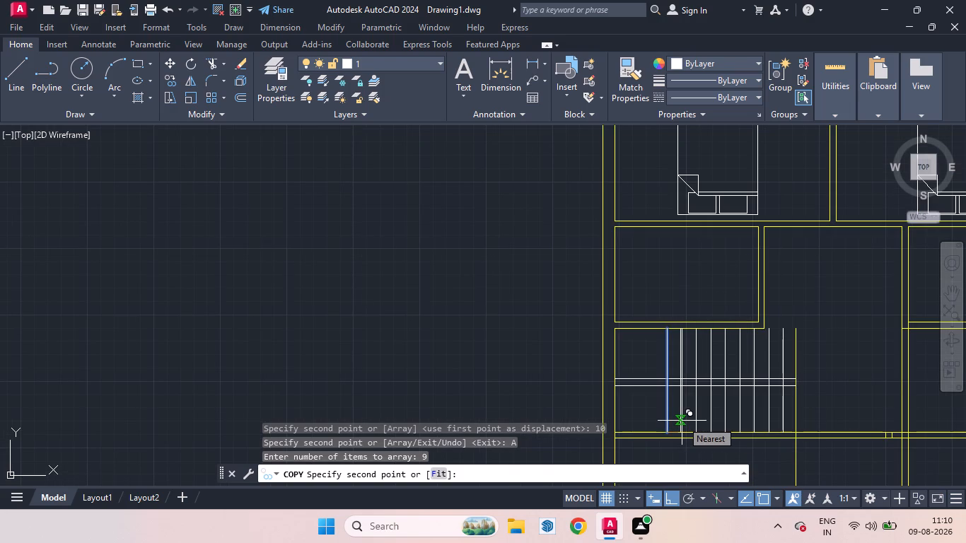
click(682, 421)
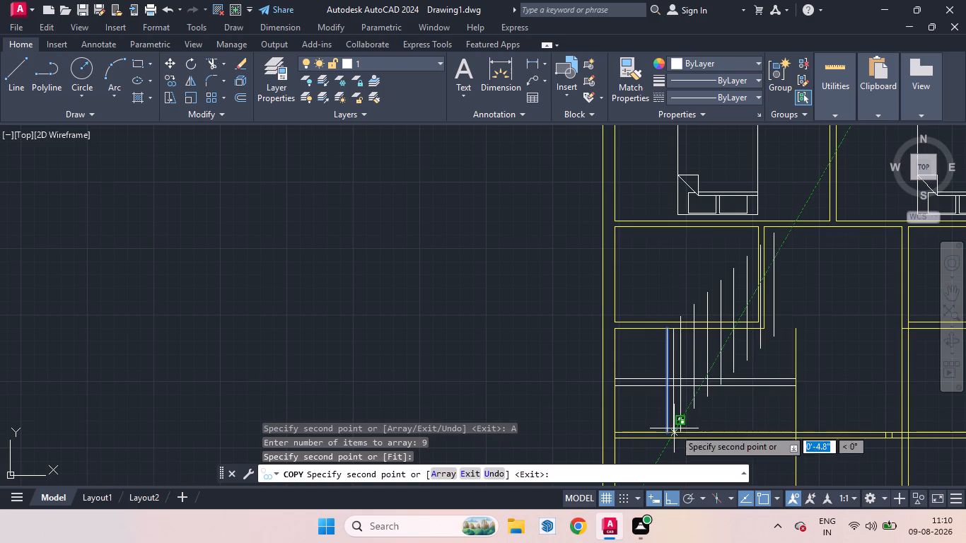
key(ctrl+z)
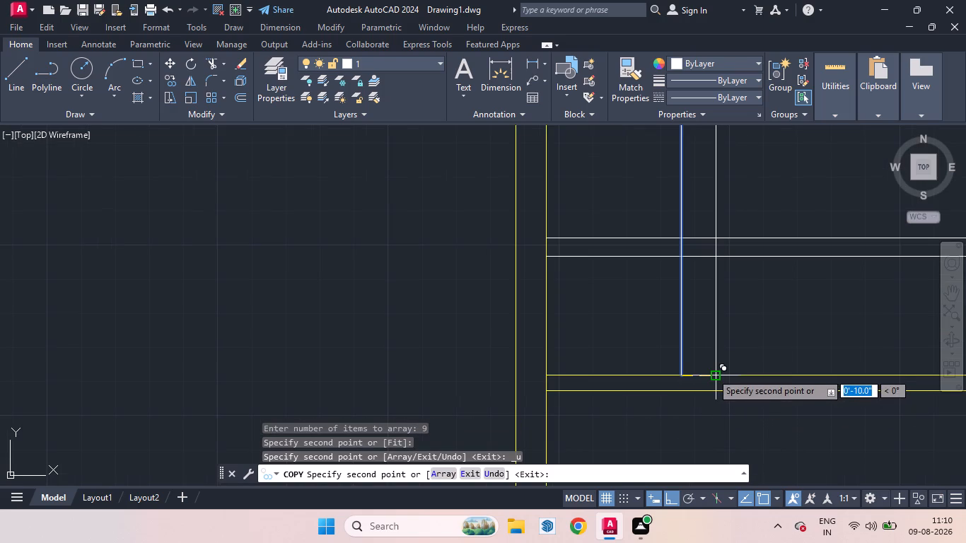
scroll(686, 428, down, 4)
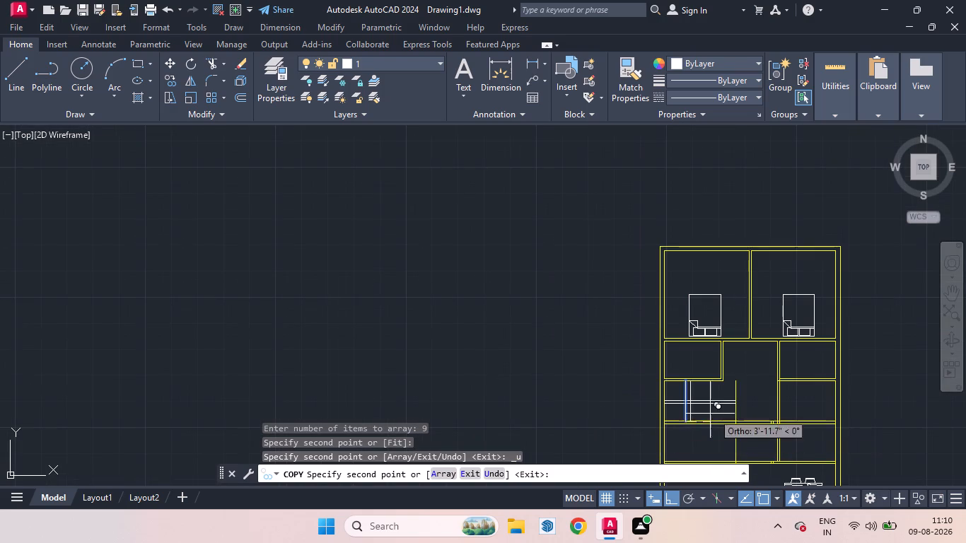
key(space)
Erase the copied north-south line 10" east of the original one.
scroll(686, 409, up, 2)
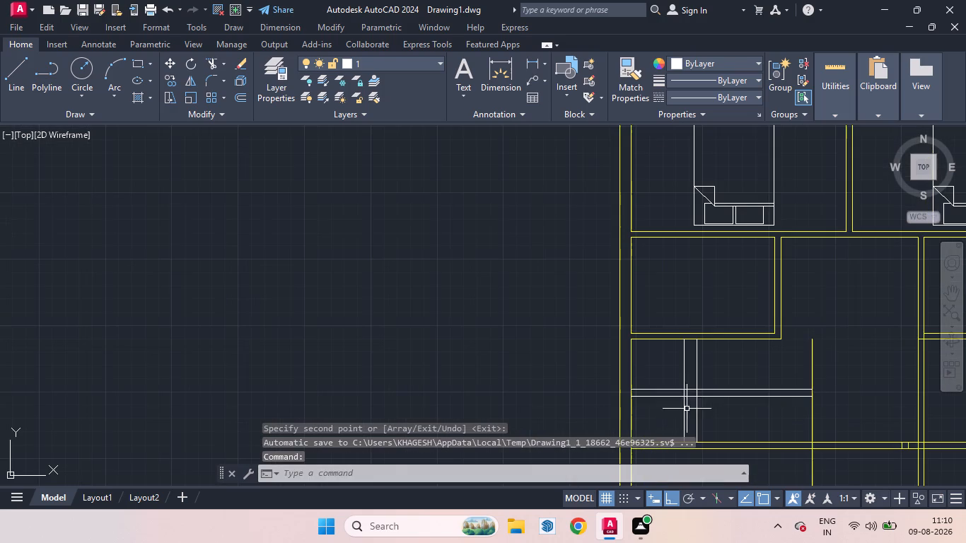
click(697, 409)
key(Delete)
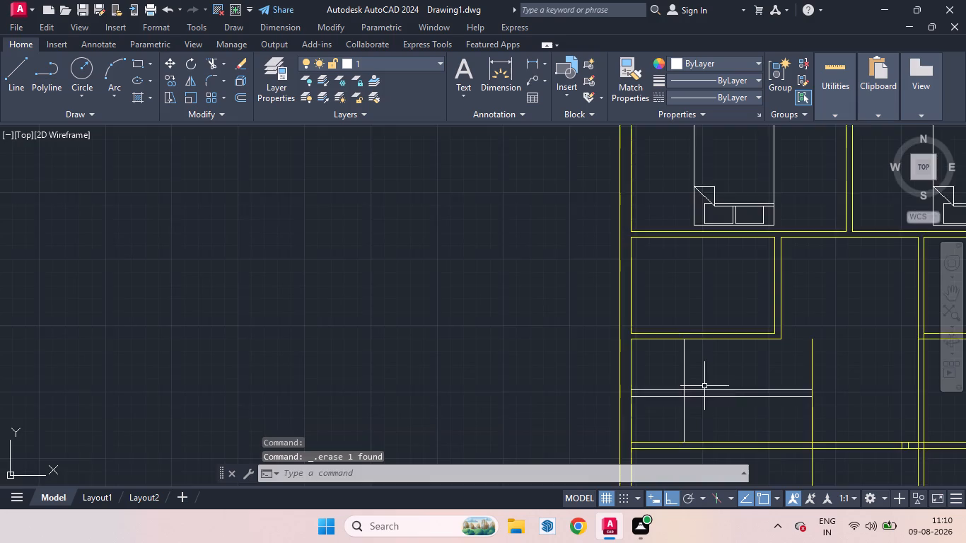
Copy the remaining north-south line 10" to the east from its lower endpoint on the full-width wall's north face.
scroll(704, 373, down, 4)
scroll(697, 384, up, 5)
scroll(723, 345, down, 2)
scroll(733, 310, up, 1)
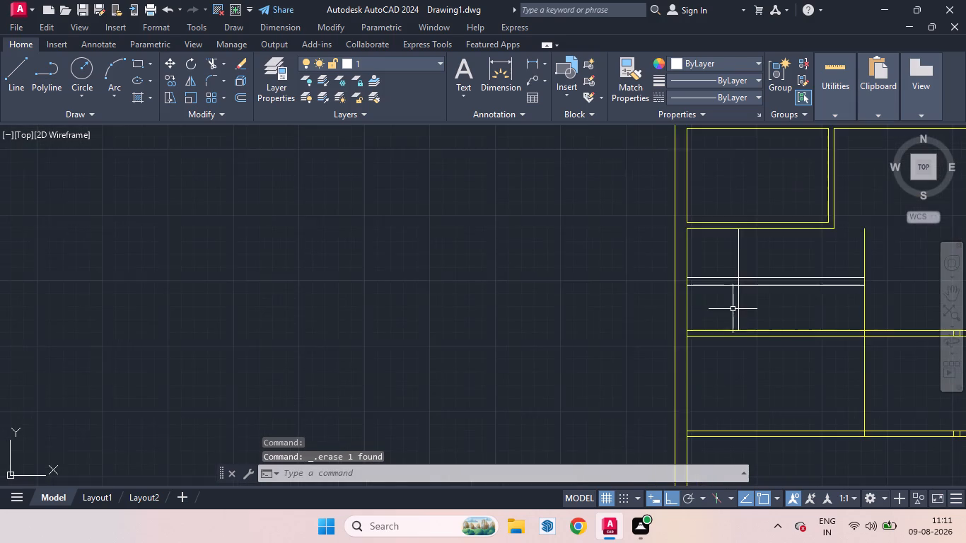
scroll(733, 307, up, 1)
click(741, 313)
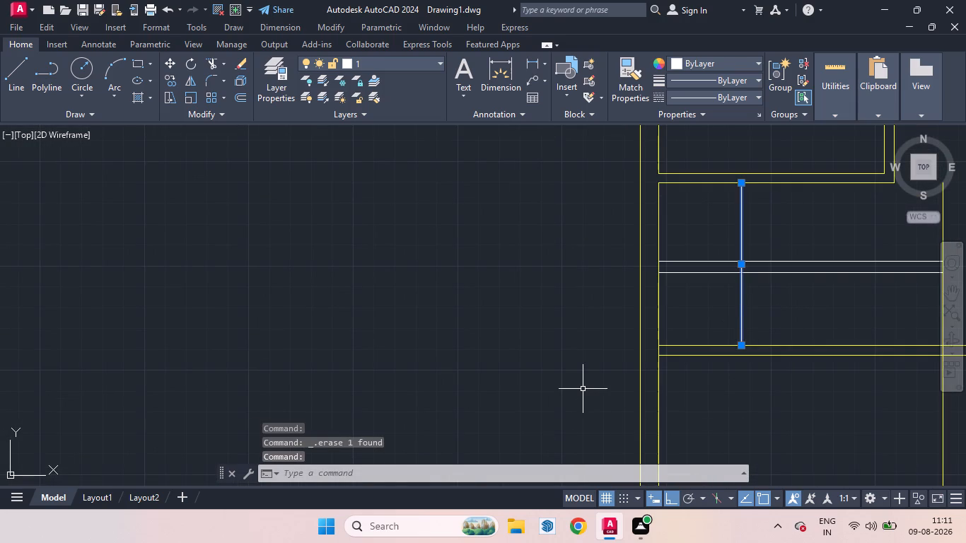
key(c)
key(o)
key(Return)
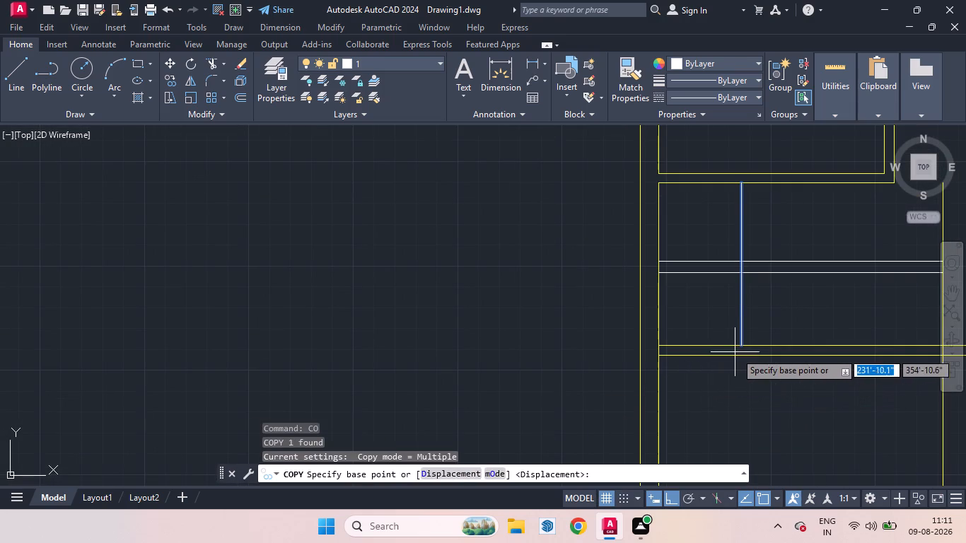
click(740, 346)
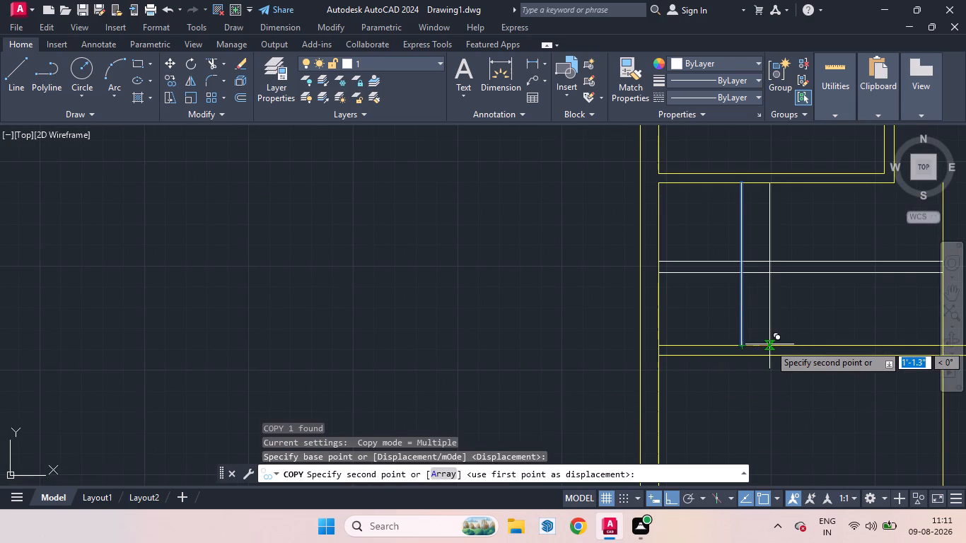
key(1)
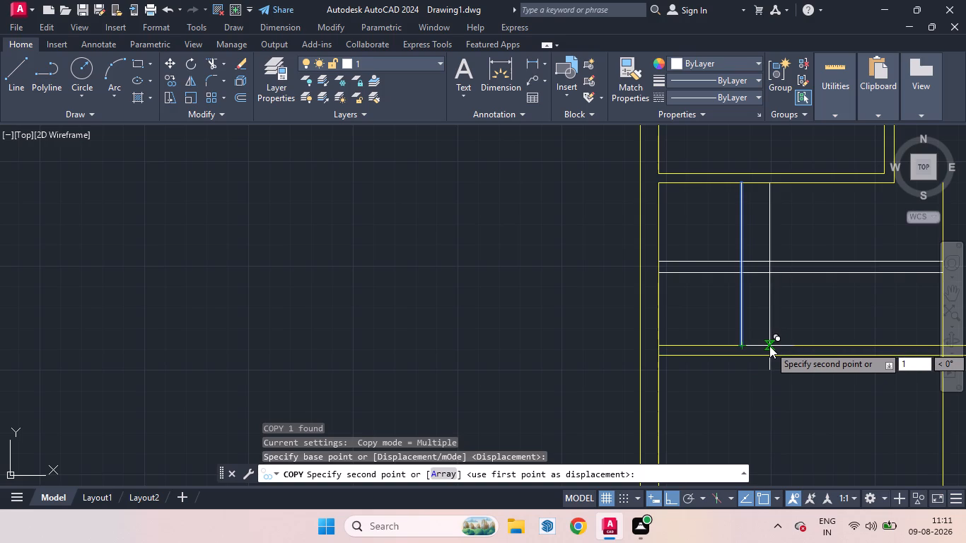
key(0)
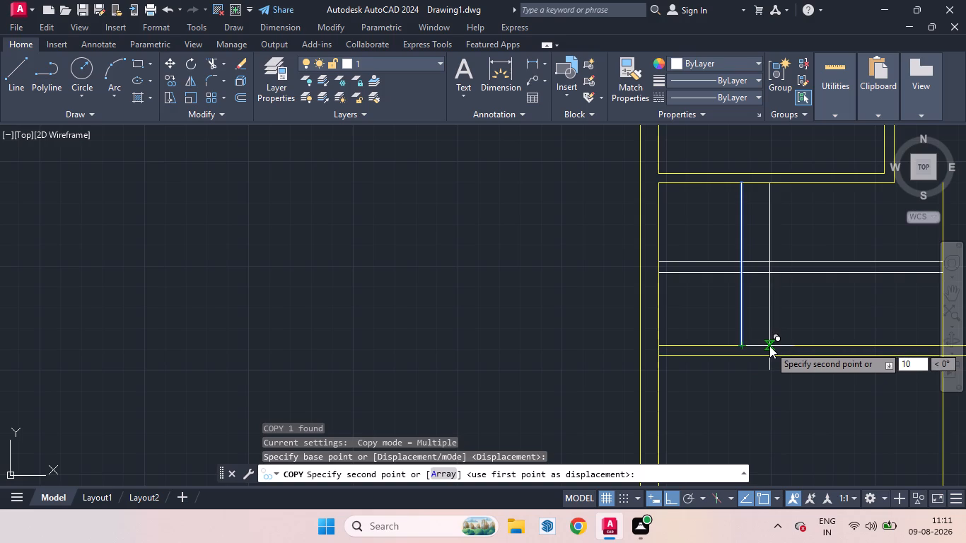
key(Return)
Array the north-south line within the Copy command as 9 items at 10" spacing toward the east.
click(446, 470)
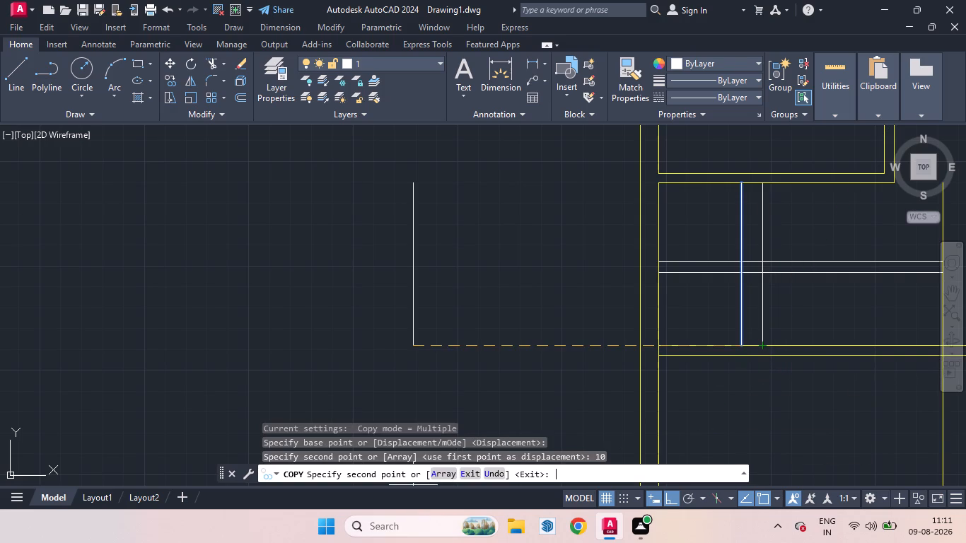
key(9)
key(Return)
scroll(756, 411, down, 2)
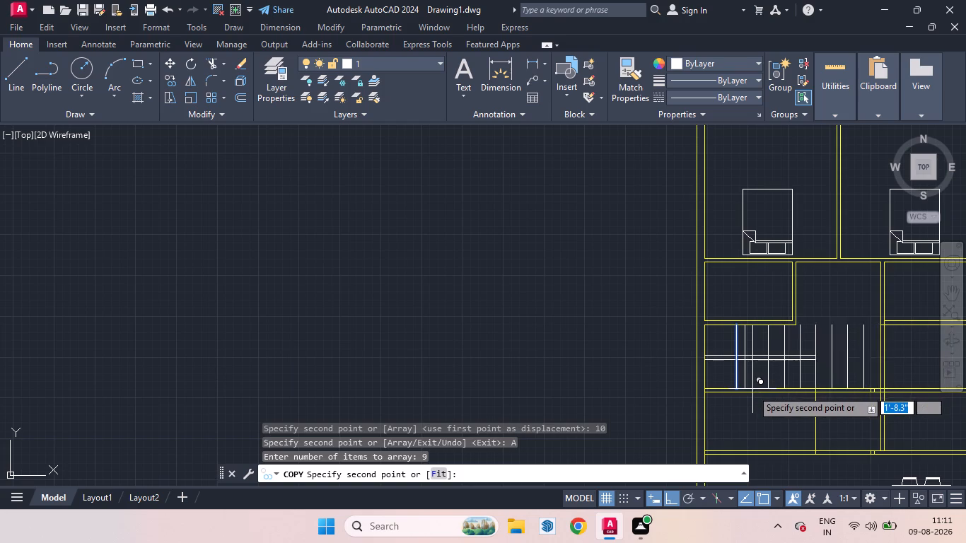
scroll(747, 393, up, 4)
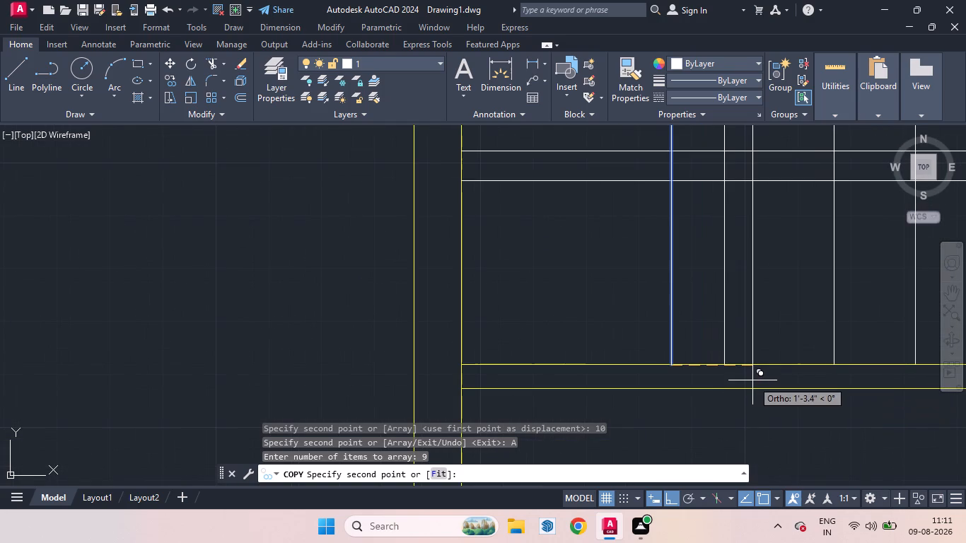
key(1)
key(0)
key(Return)
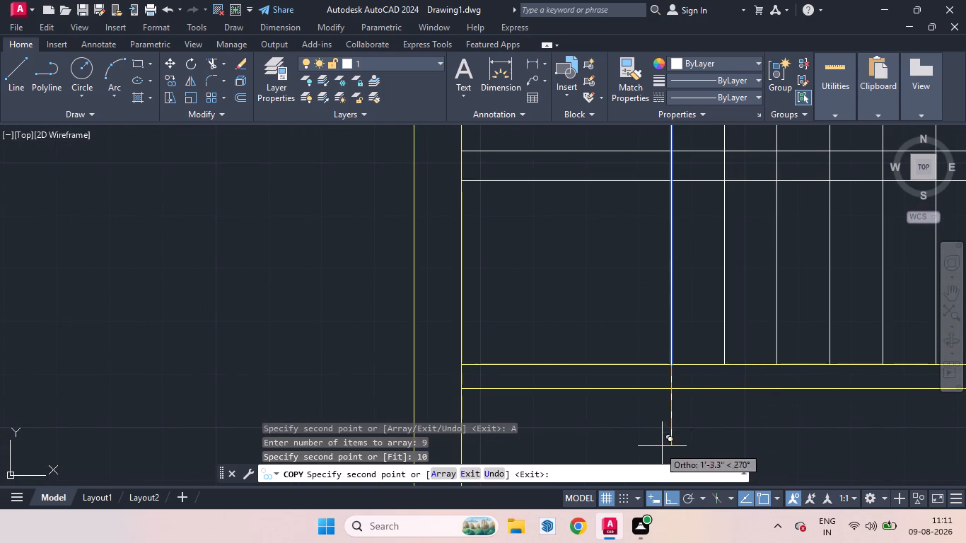
scroll(628, 455, down, 3)
key(space)
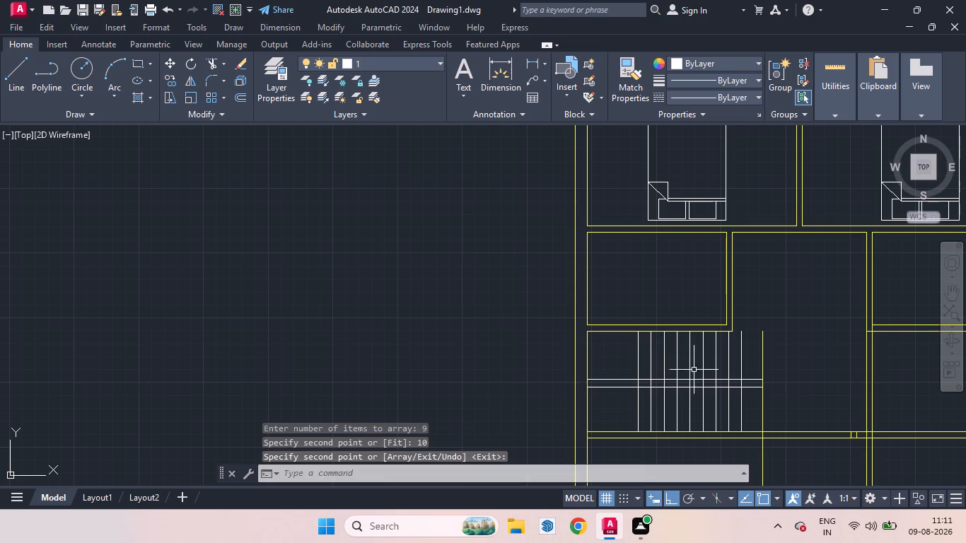
scroll(740, 379, down, 3)
scroll(752, 380, up, 4)
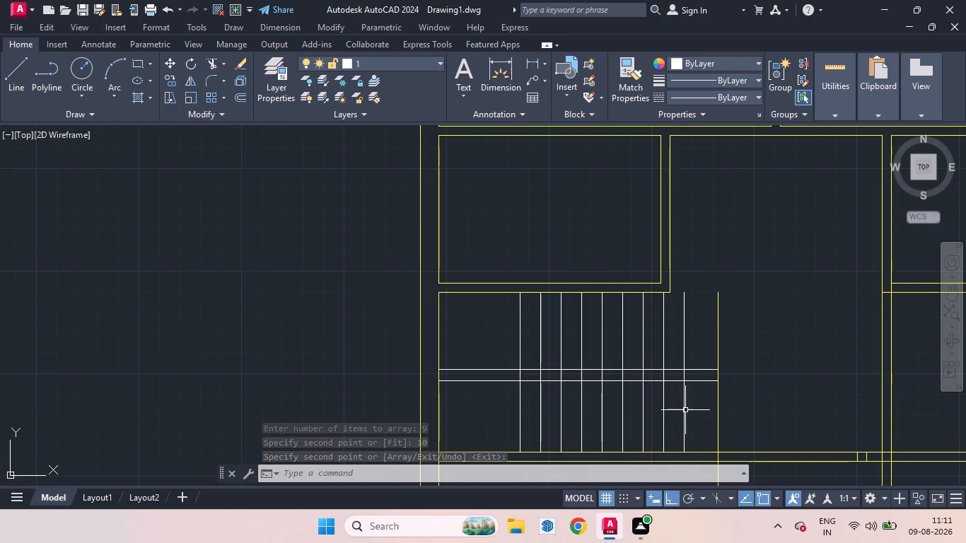
Copy the easternmost staircase tread line 10 inches further east.
click(685, 411)
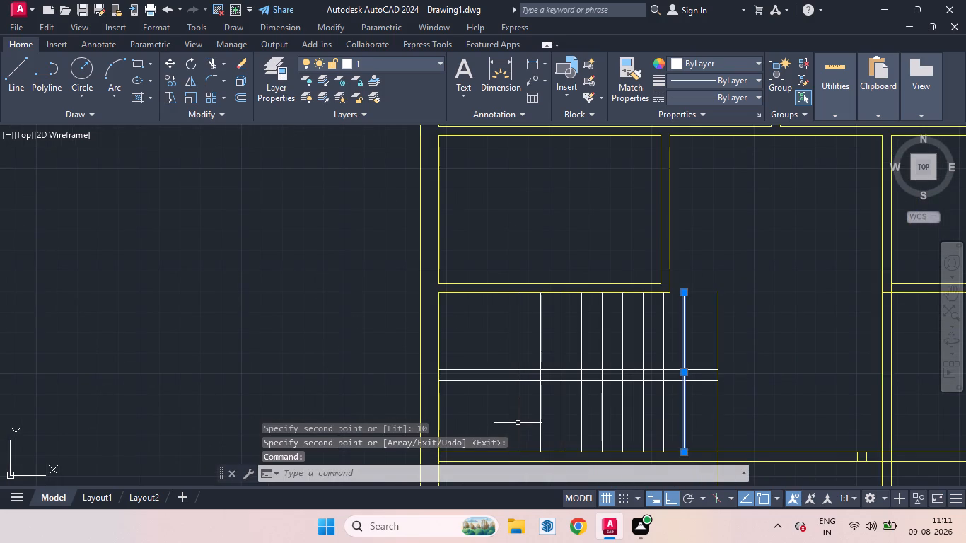
text(co)
key(Return)
scroll(532, 364, down, 2)
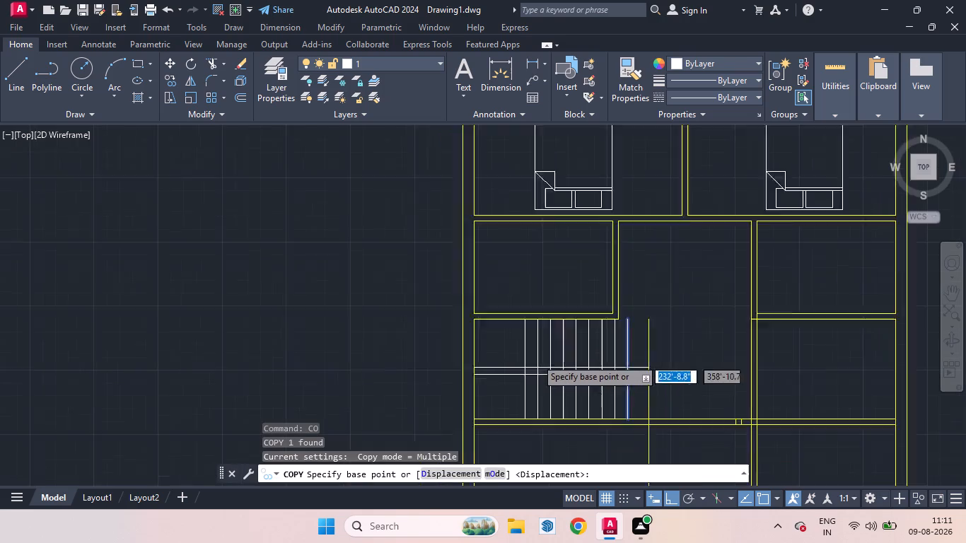
scroll(597, 416, up, 3)
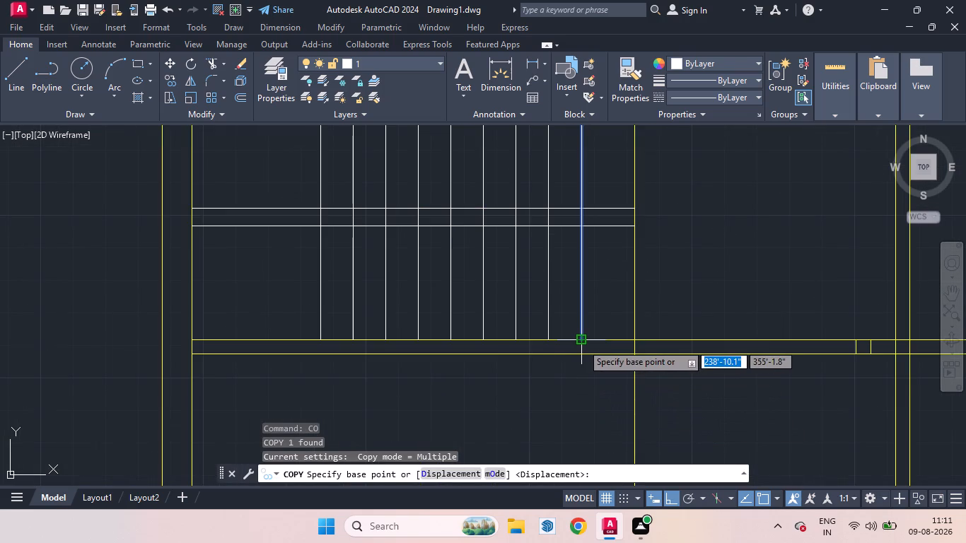
click(582, 344)
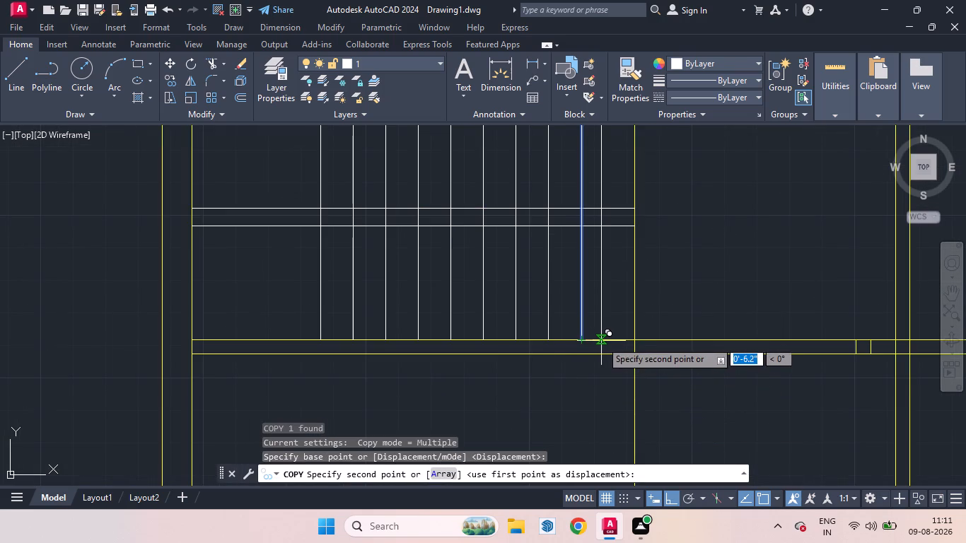
text(10)
key(Return)
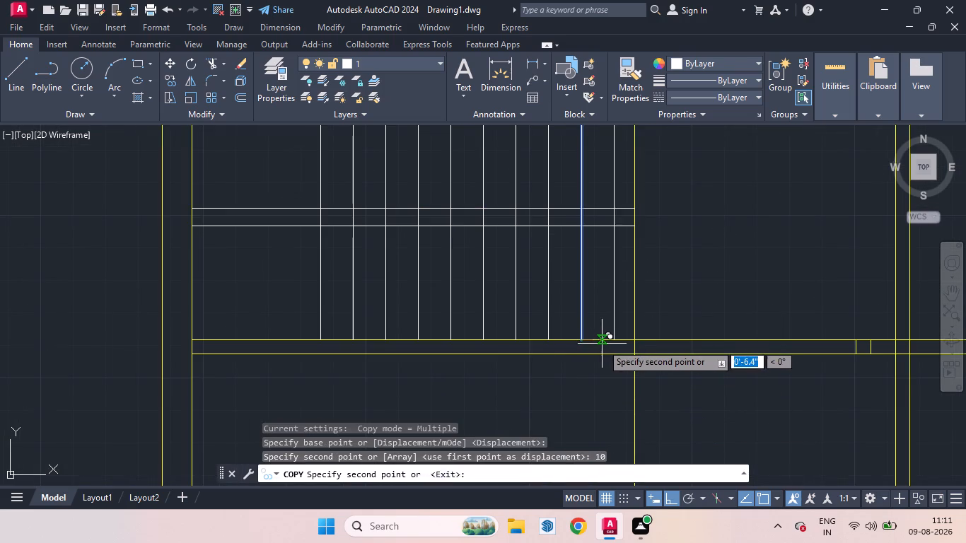
scroll(543, 428, down, 4)
key(space)
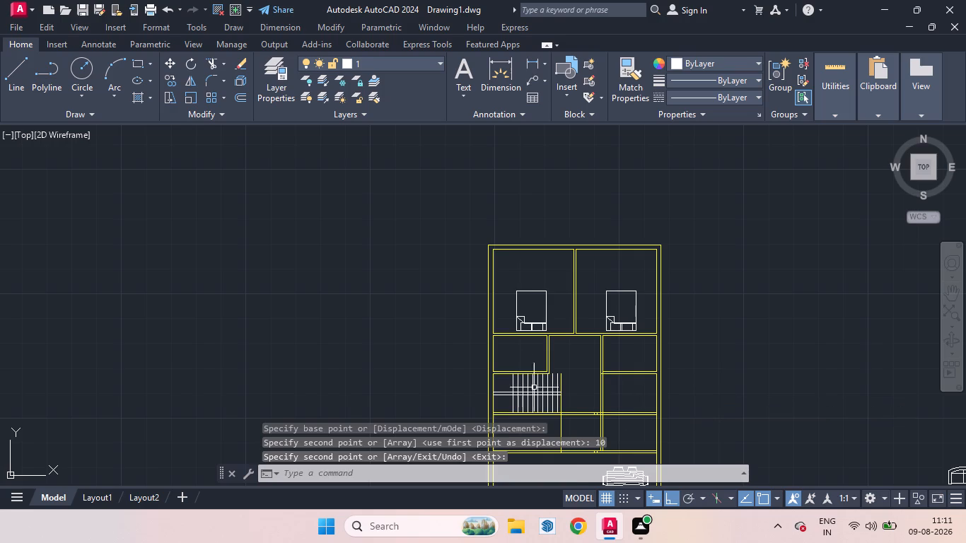
Move the yellow vertical line at the open end of the staircase to the stairs layer.
scroll(534, 368, up, 1)
scroll(578, 313, down, 2)
scroll(572, 339, up, 2)
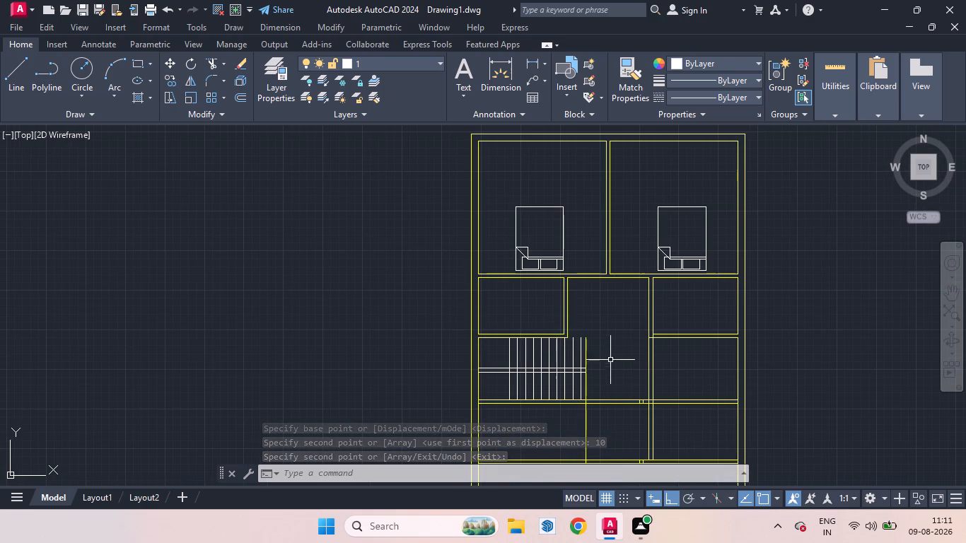
scroll(590, 355, up, 3)
scroll(592, 352, down, 1)
click(578, 363)
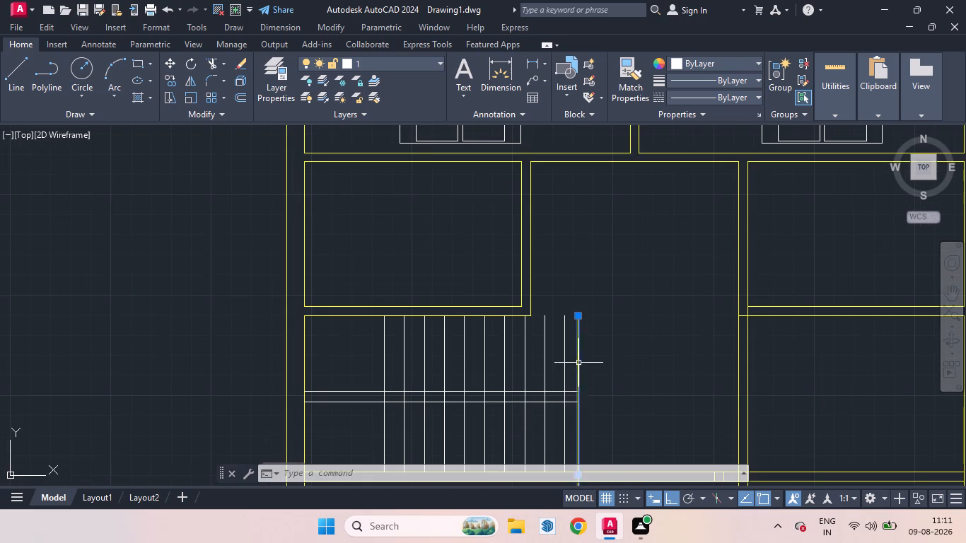
scroll(599, 360, down, 2)
click(438, 61)
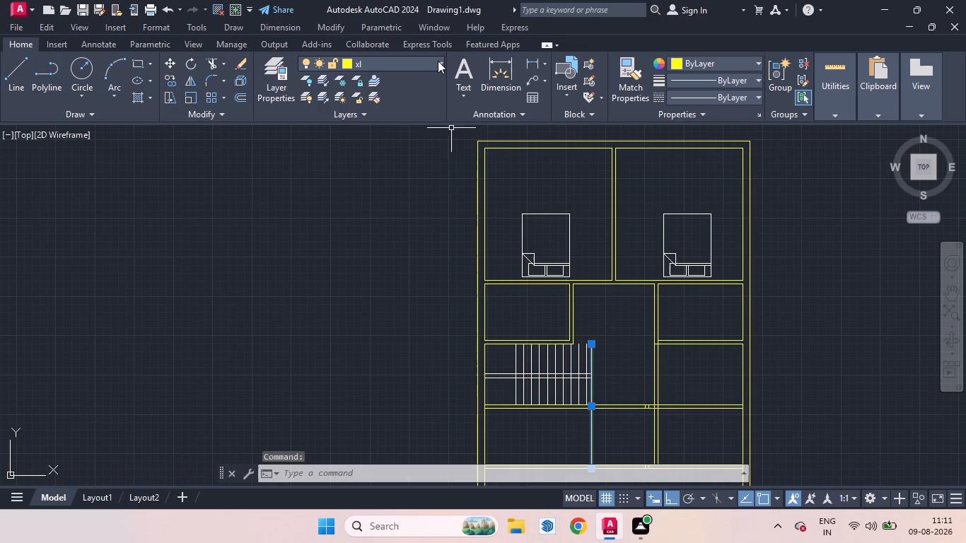
click(387, 128)
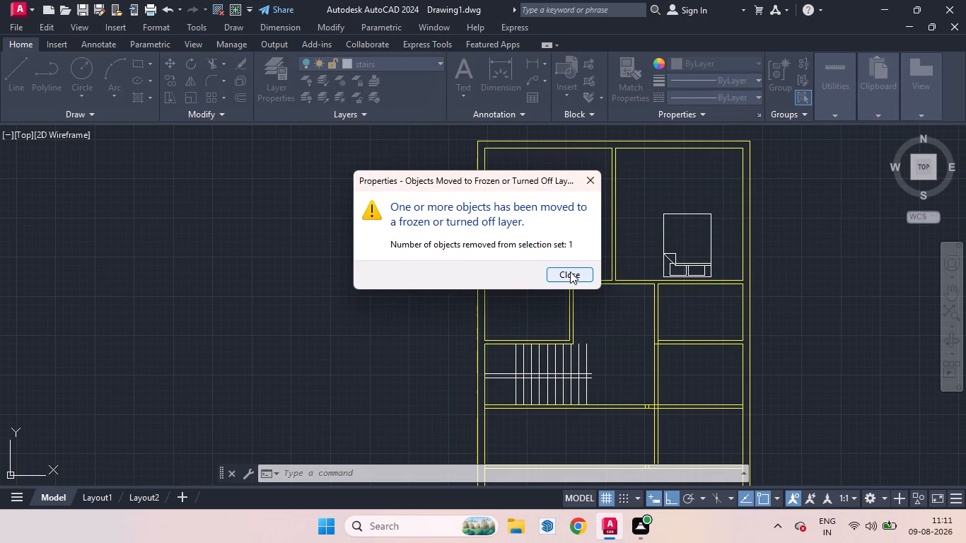
click(591, 182)
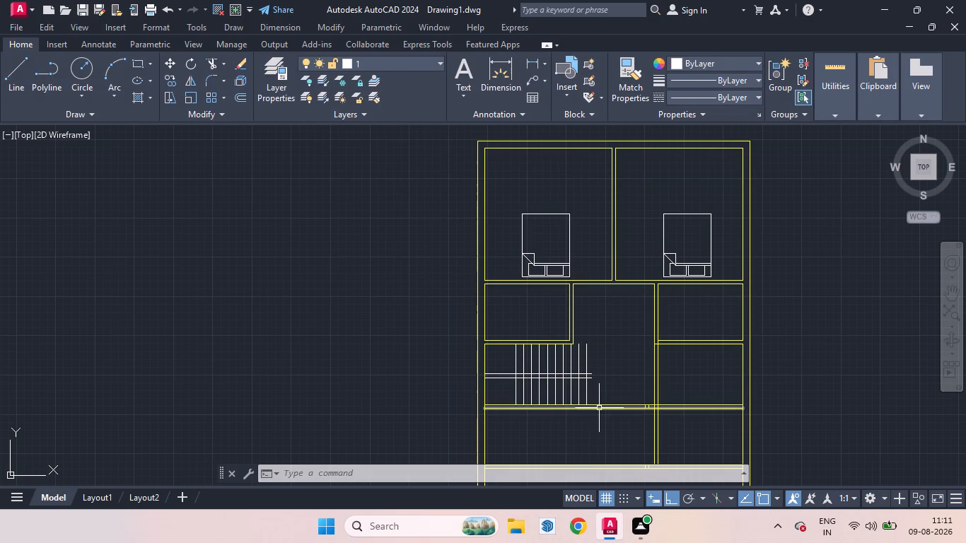
Trim the ends of the two horizontal middle lines that project past the last tread line.
scroll(599, 397, up, 1)
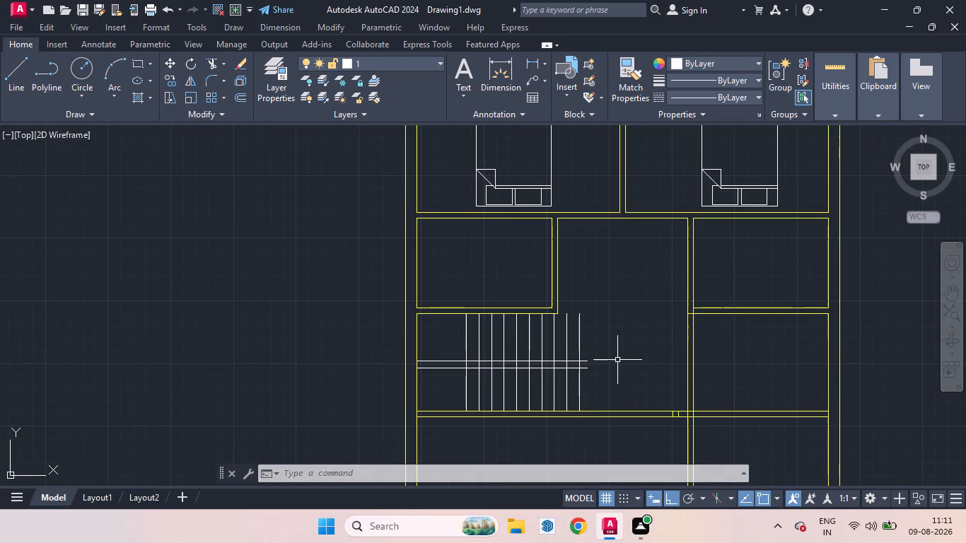
text(tr)
key(Return)
key(Return)
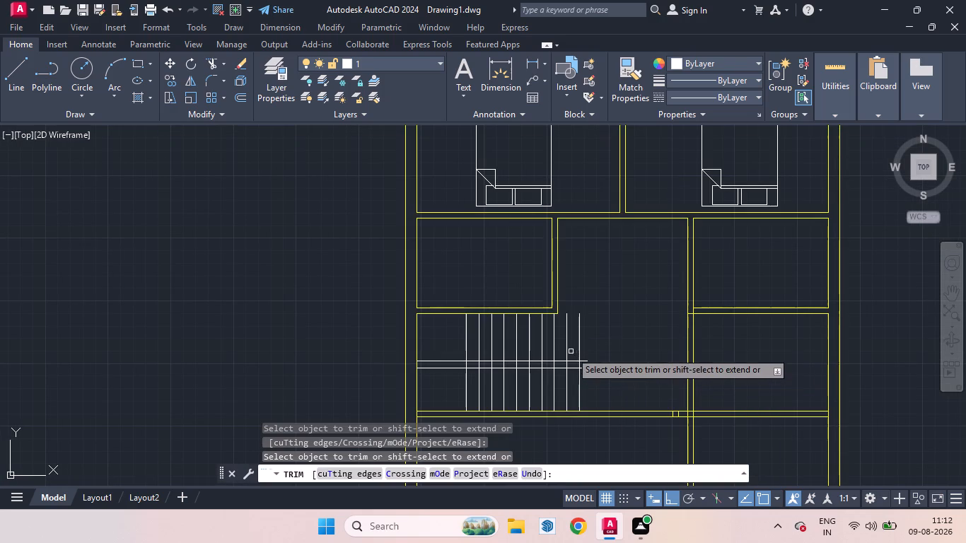
drag(588, 346, 585, 361)
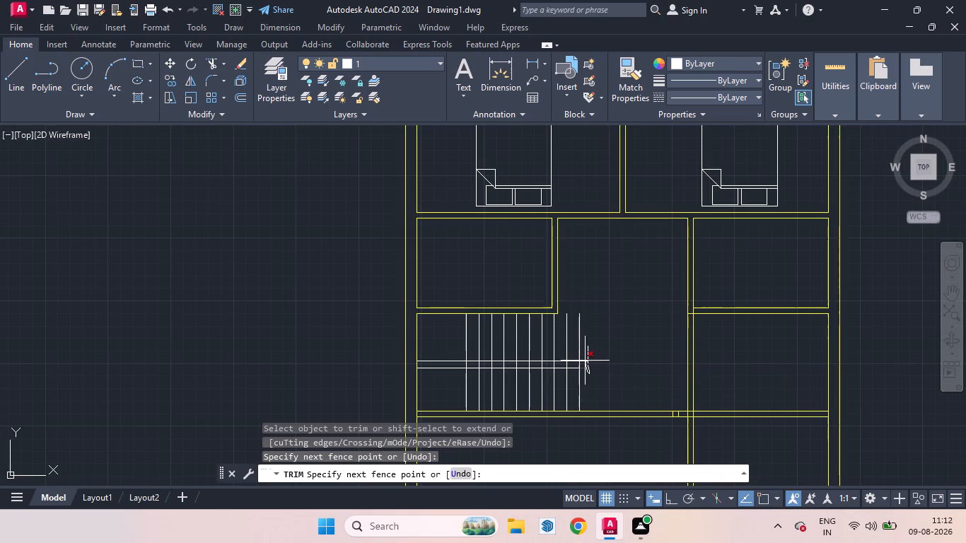
drag(585, 361, 584, 356)
scroll(448, 378, up, 2)
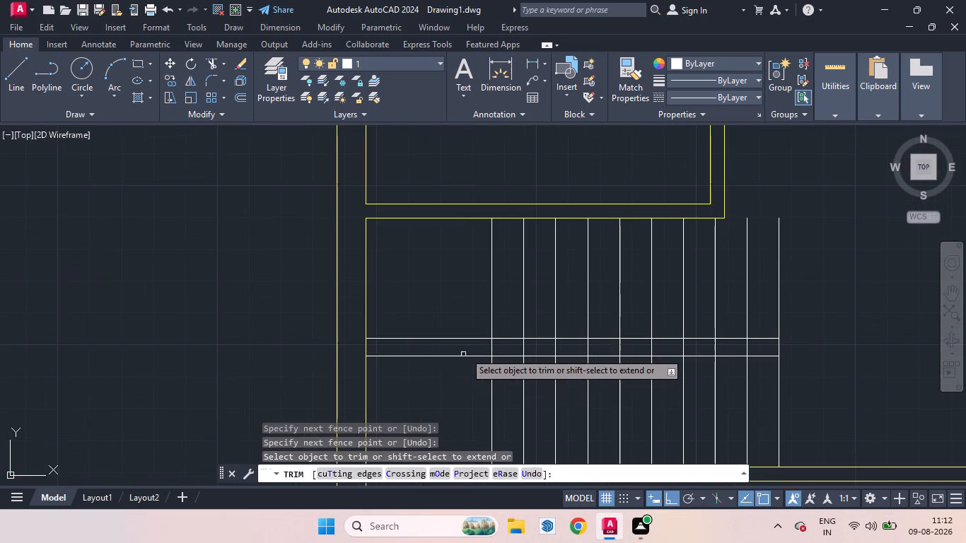
Trim all inner tread lines between the two horizontal middle lines, separating the two stair flights.
drag(475, 345, 574, 343)
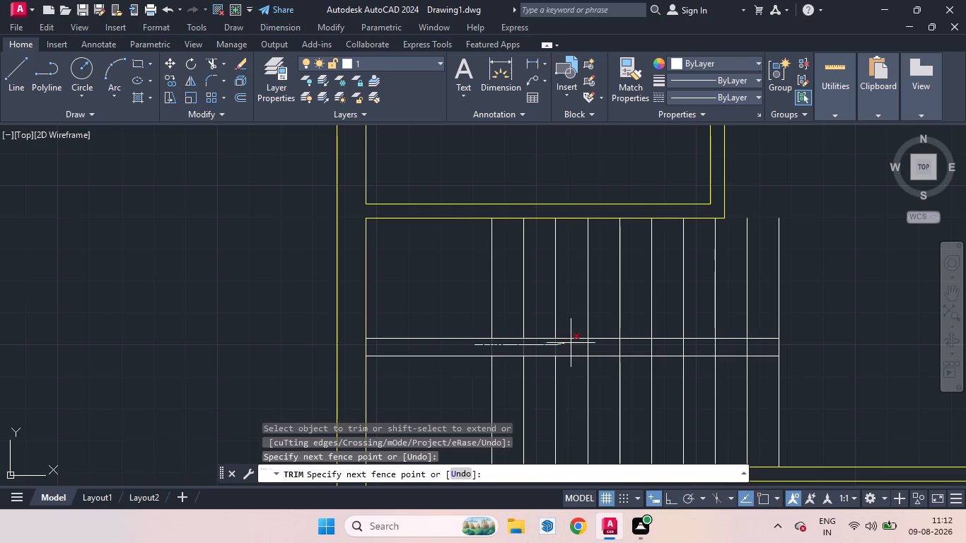
drag(574, 343, 658, 346)
drag(658, 346, 738, 349)
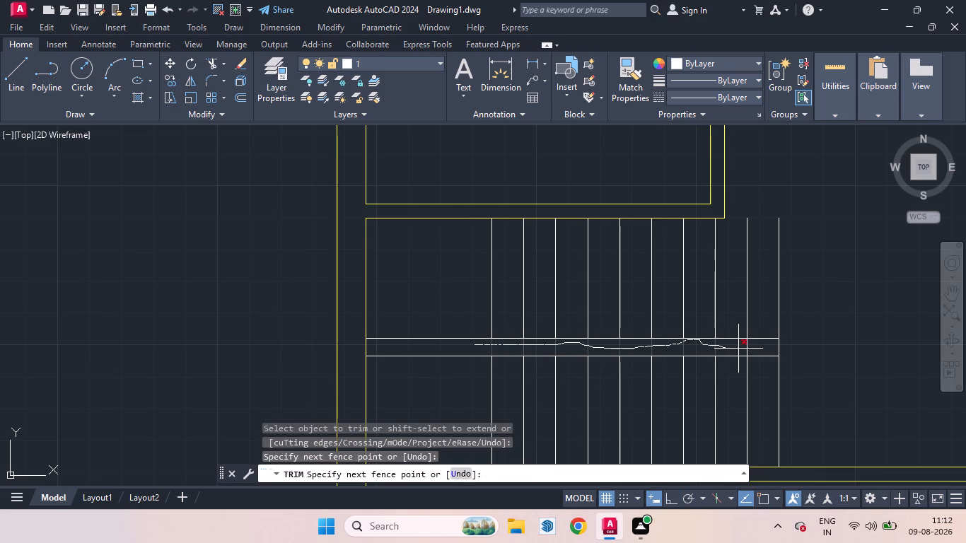
drag(738, 349, 752, 349)
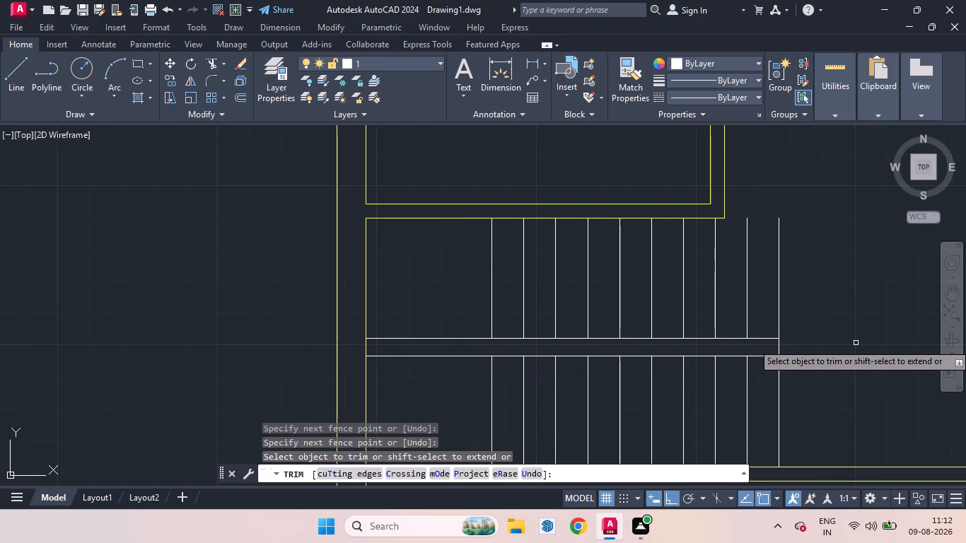
key(space)
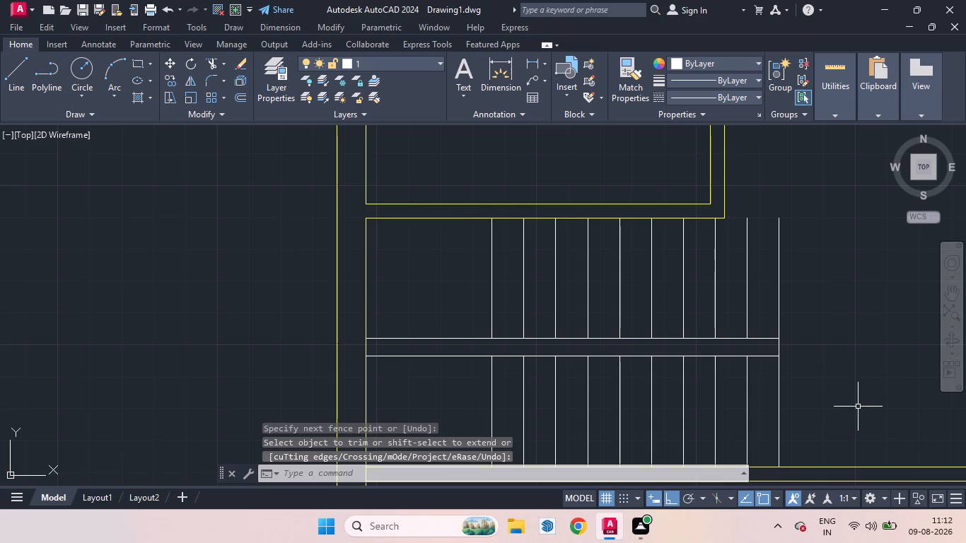
Trim away the upper-flight portion of the easternmost tread line.
scroll(846, 347, down, 3)
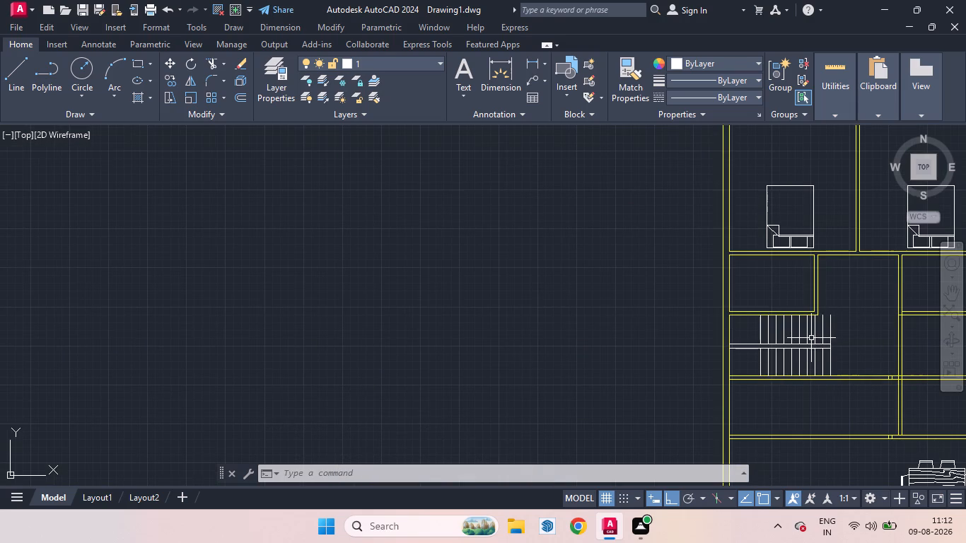
scroll(844, 315, up, 1)
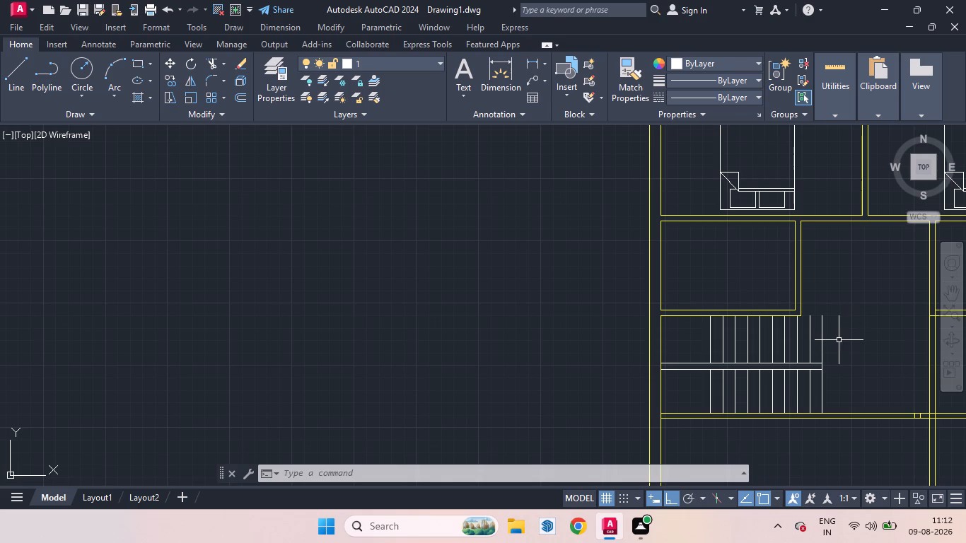
key(t)
key(r)
key(Return)
key(Return)
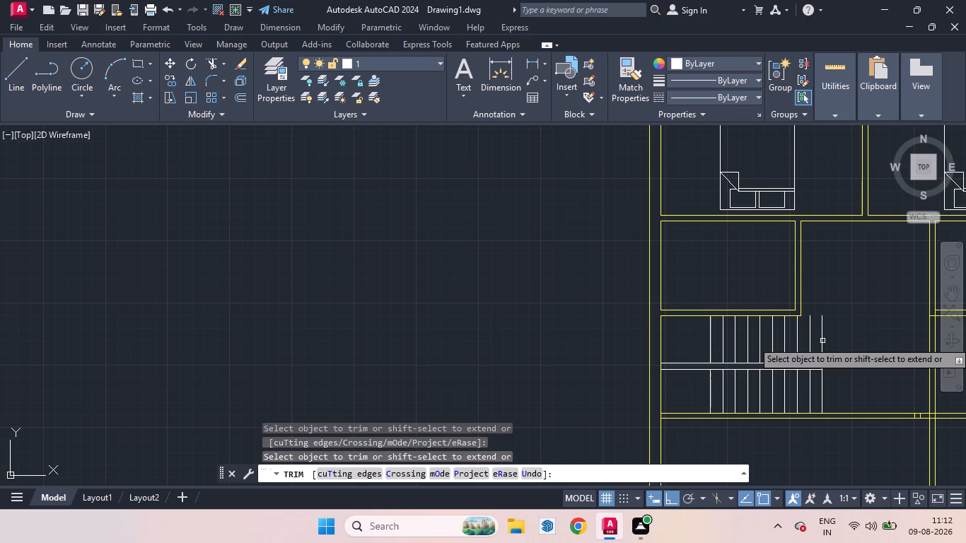
click(822, 341)
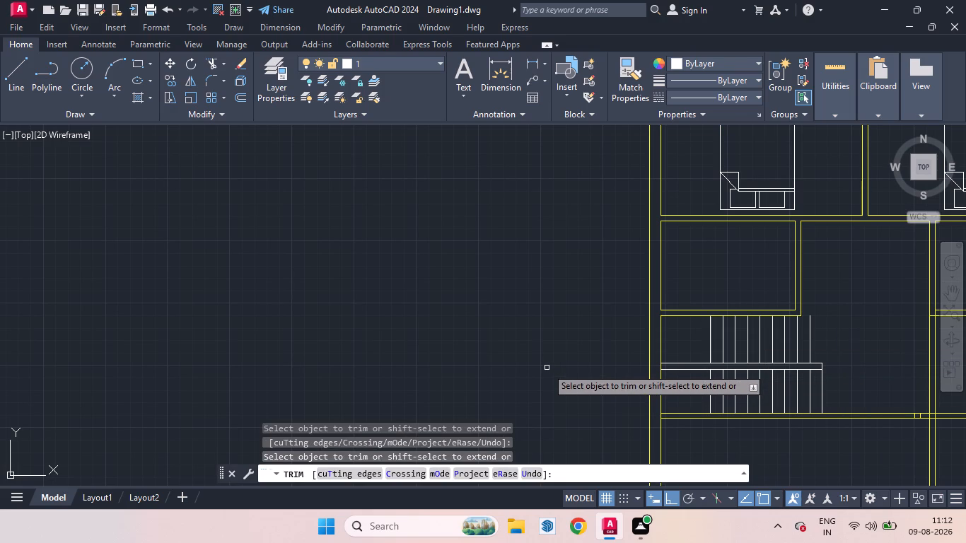
key(space)
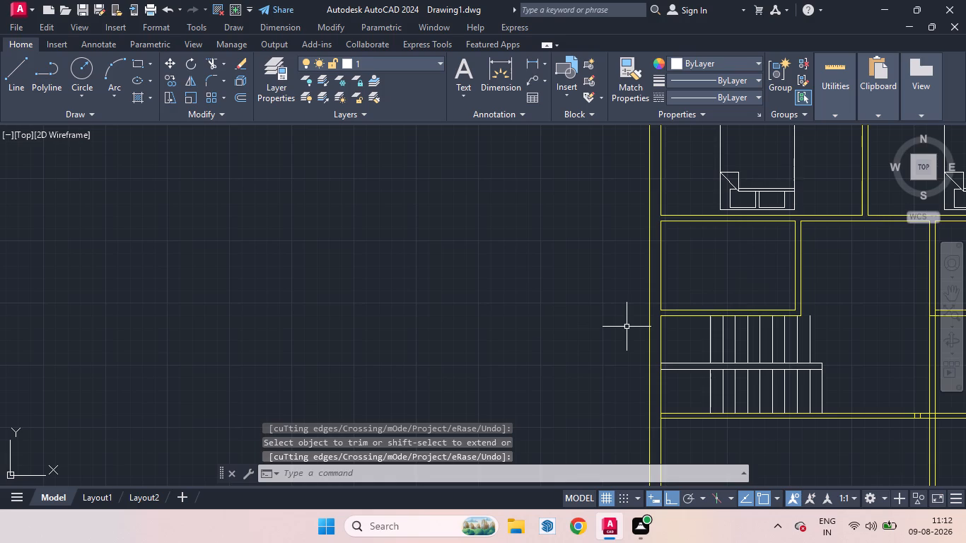
Extend the wall line along the top of the staircase to the last tread of the upper flight.
key(e)
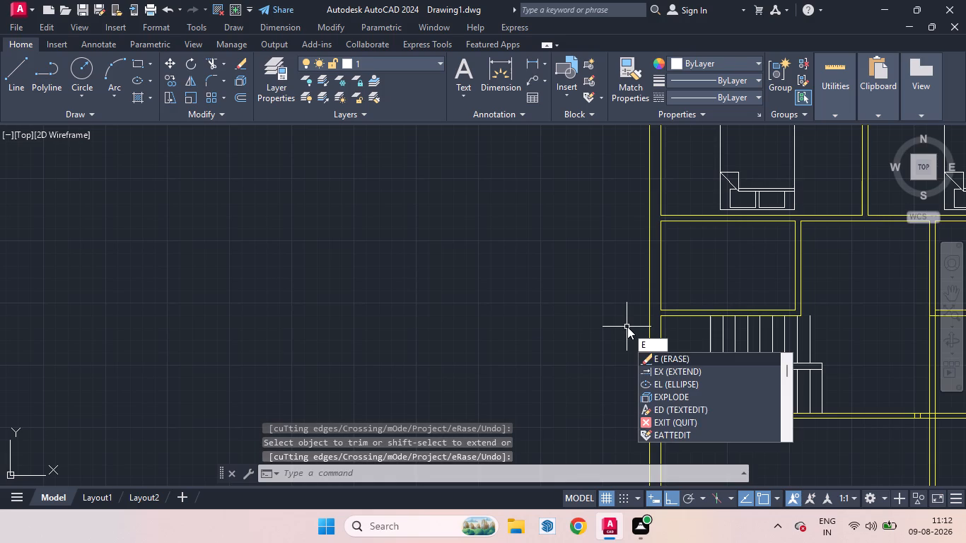
key(x)
key(Return)
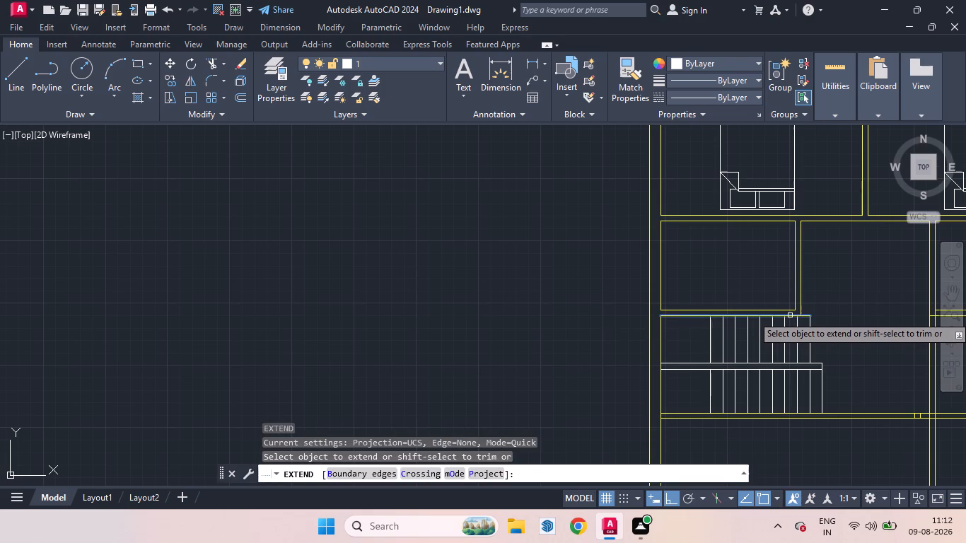
click(790, 315)
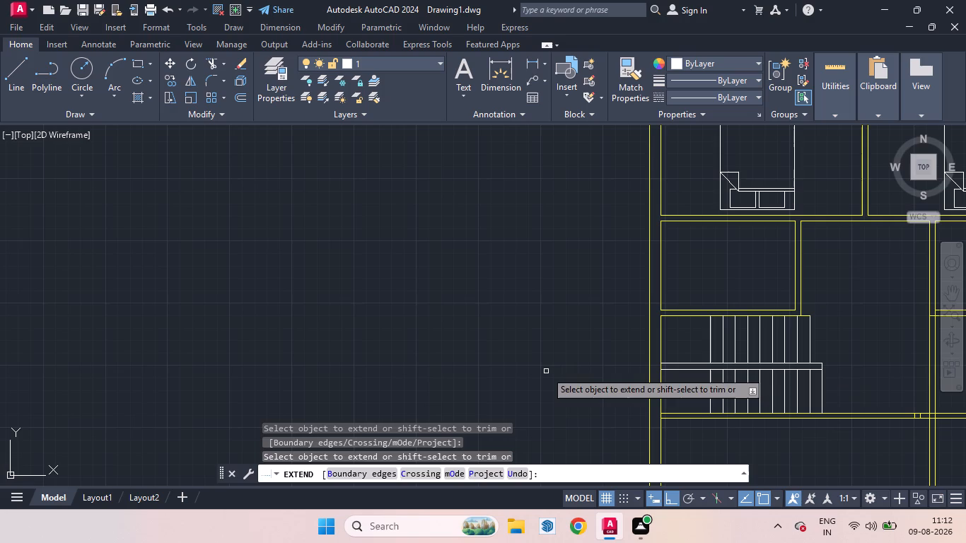
key(space)
Move the toilet from beside the plan into the small room below the eastern bedroom, its tank against the north wall.
scroll(557, 361, down, 3)
scroll(608, 371, up, 1)
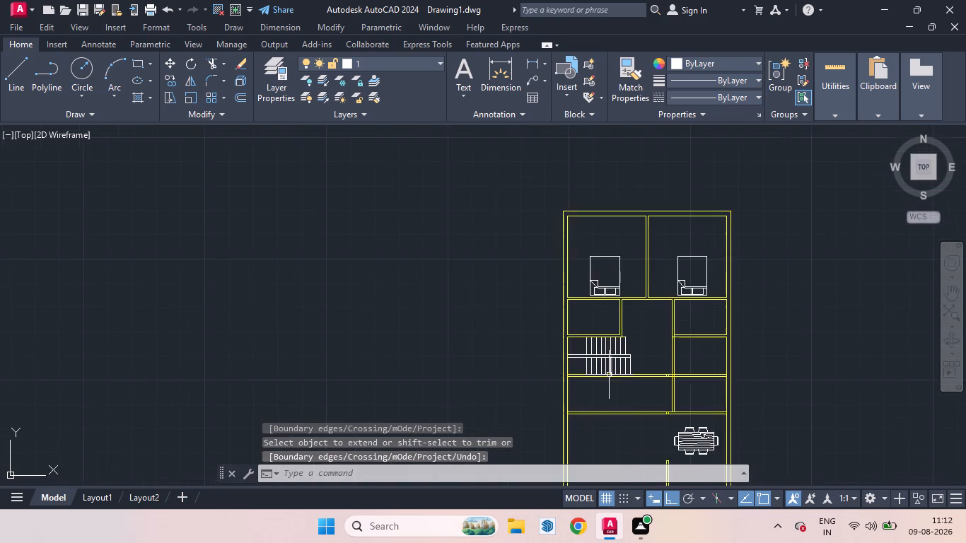
scroll(609, 375, up, 1)
scroll(680, 423, down, 2)
scroll(694, 363, up, 1)
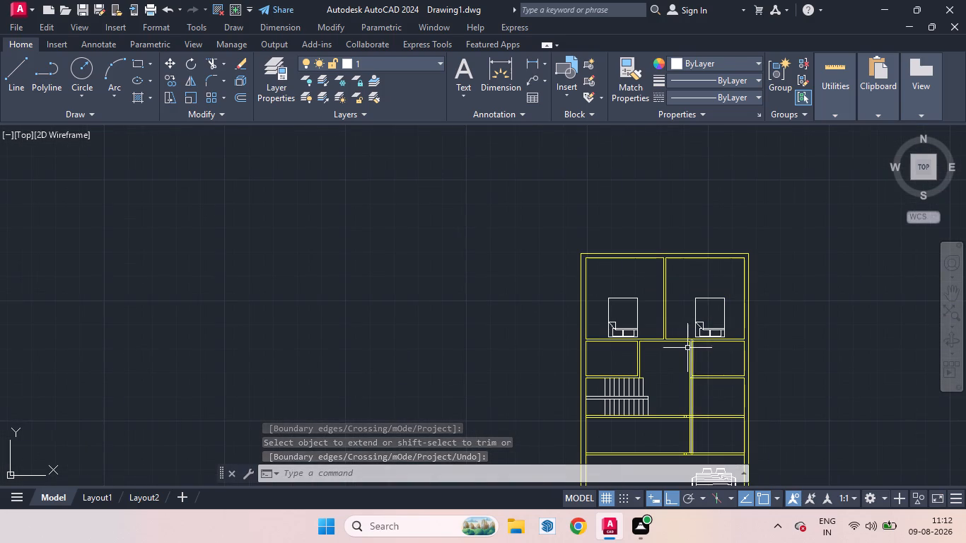
scroll(830, 375, down, 1)
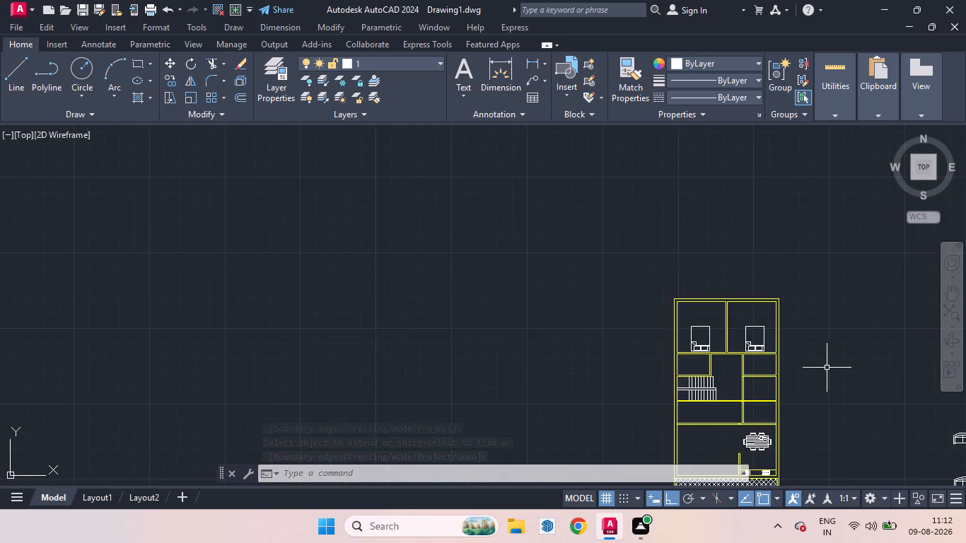
scroll(826, 366, down, 1)
scroll(927, 402, up, 2)
click(924, 420)
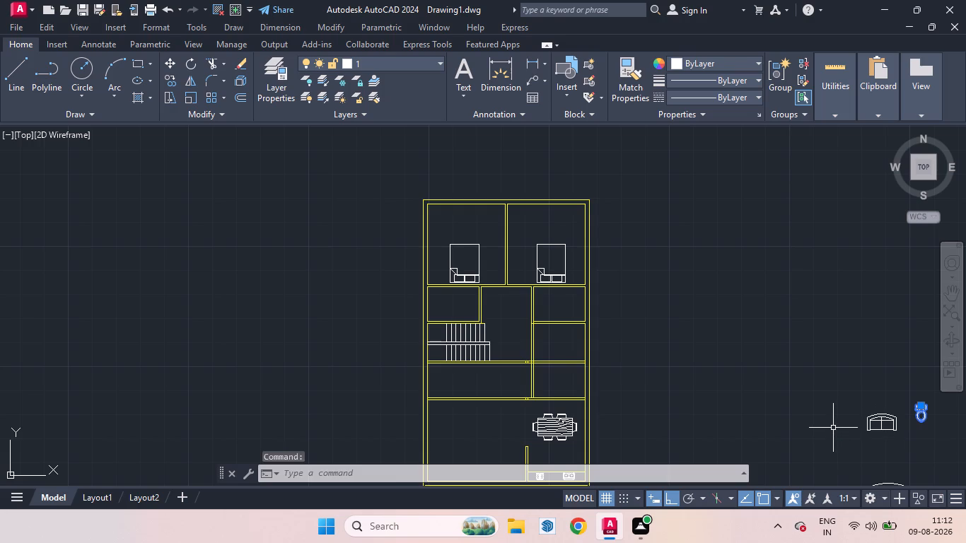
key(m)
key(Return)
click(919, 405)
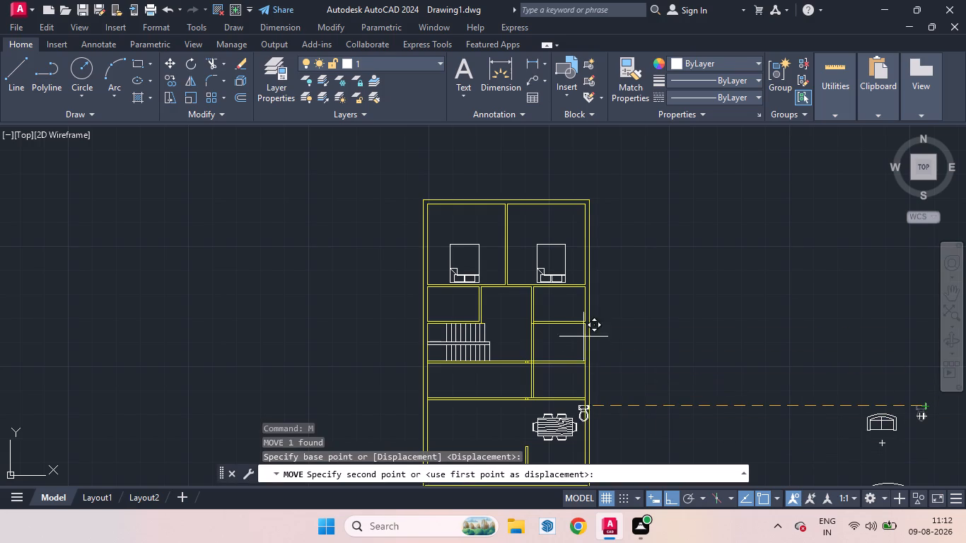
click(671, 504)
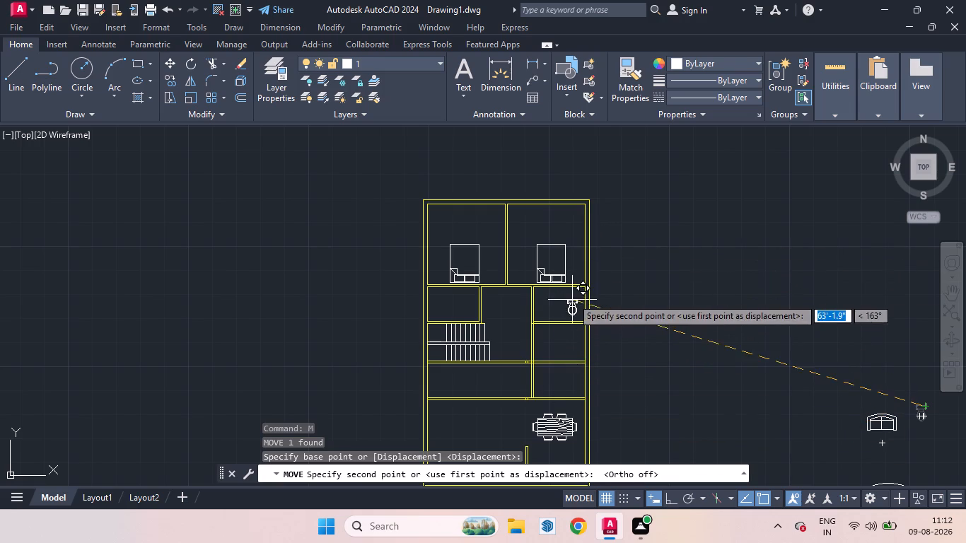
scroll(546, 282, up, 4)
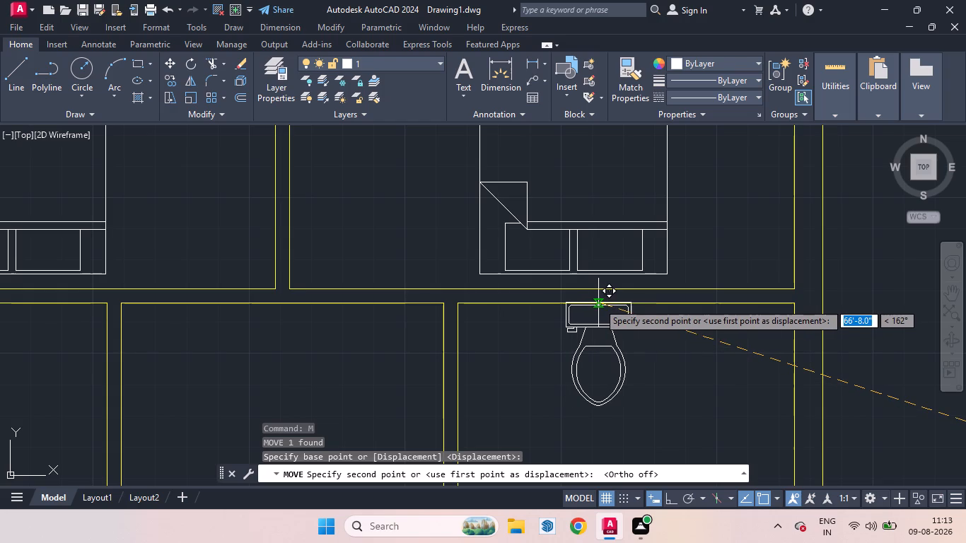
click(598, 303)
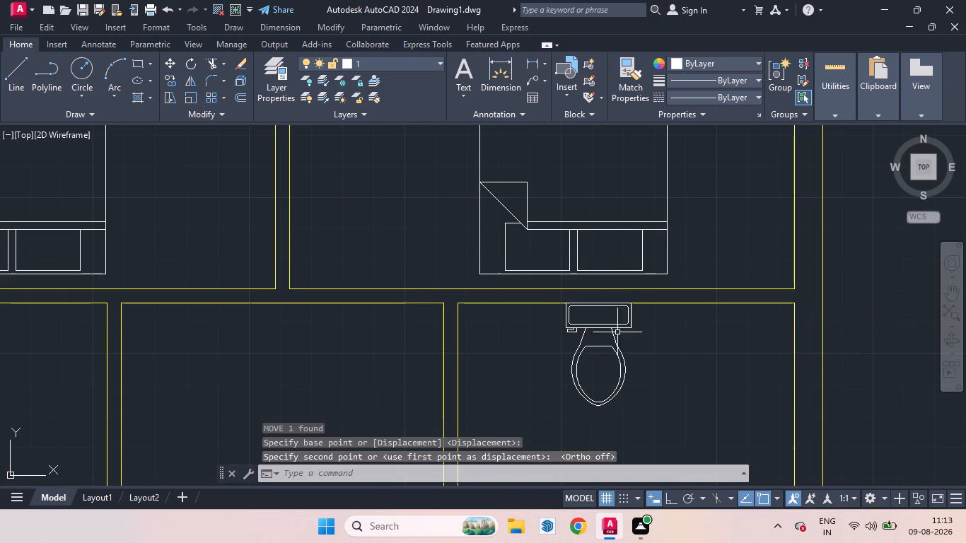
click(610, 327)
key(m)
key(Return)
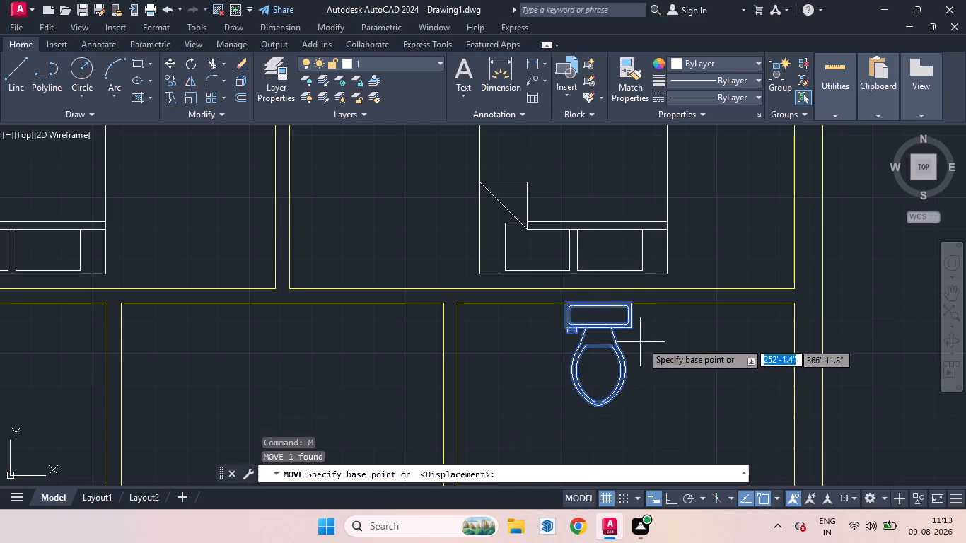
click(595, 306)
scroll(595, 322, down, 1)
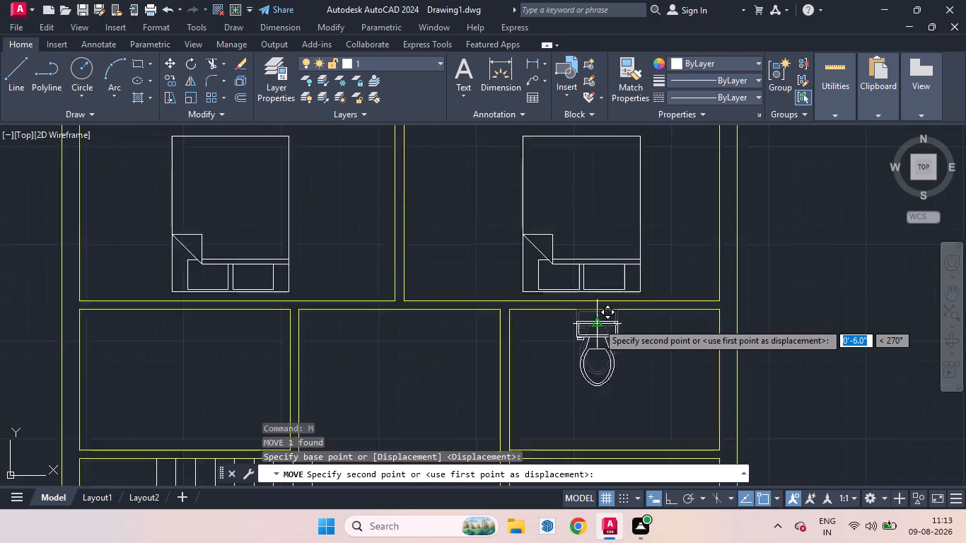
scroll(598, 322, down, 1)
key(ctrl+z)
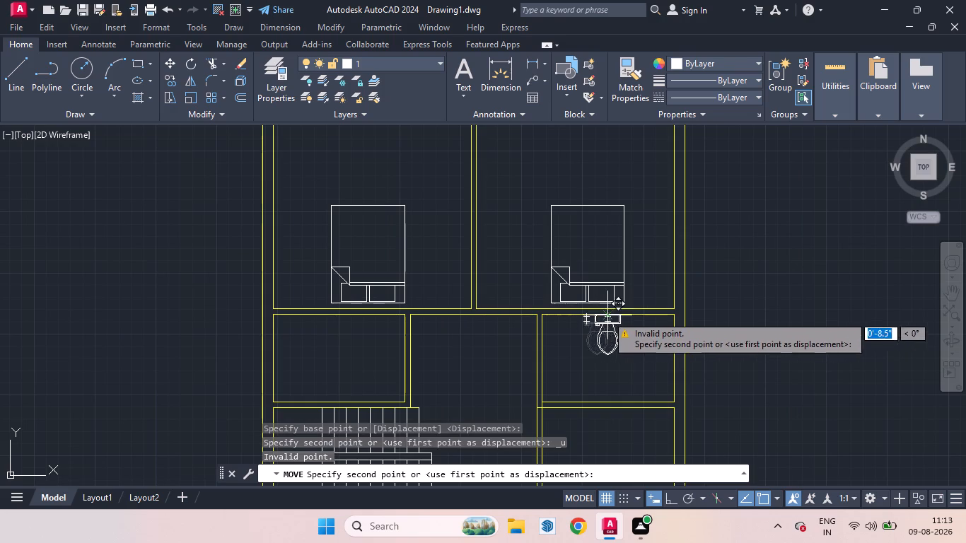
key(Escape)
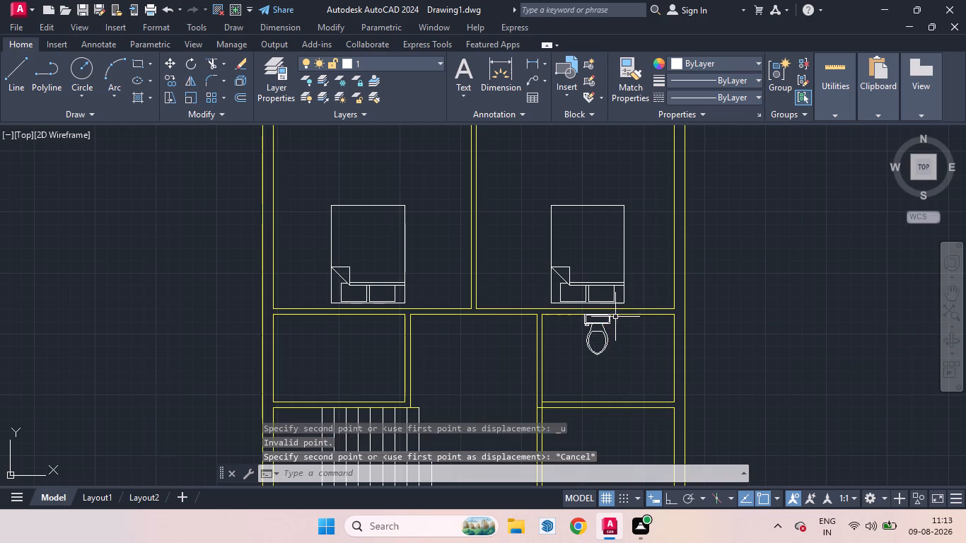
Copy the toilet about 16 feet straight west into the small room below the western bedroom.
click(604, 322)
key(c)
key(o)
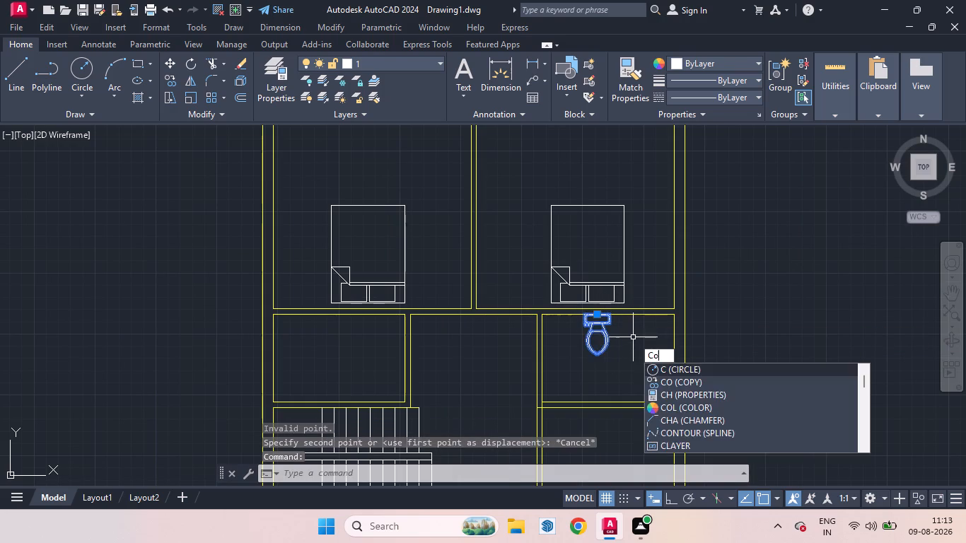
key(Return)
click(599, 317)
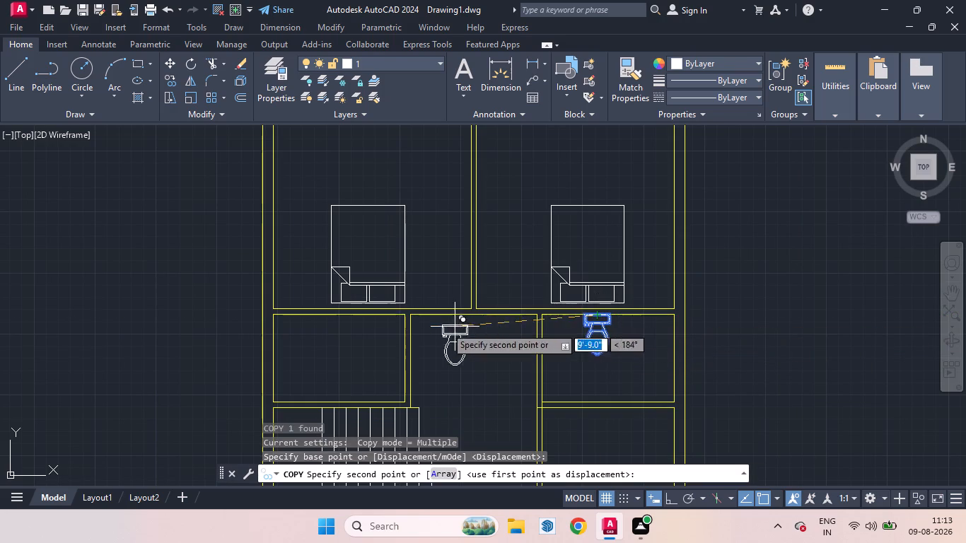
scroll(914, 377, down, 3)
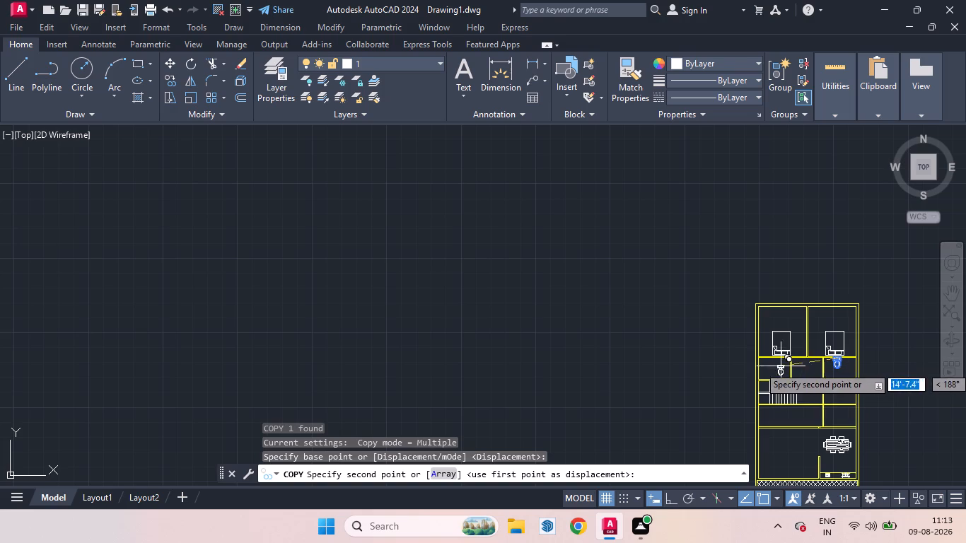
click(668, 499)
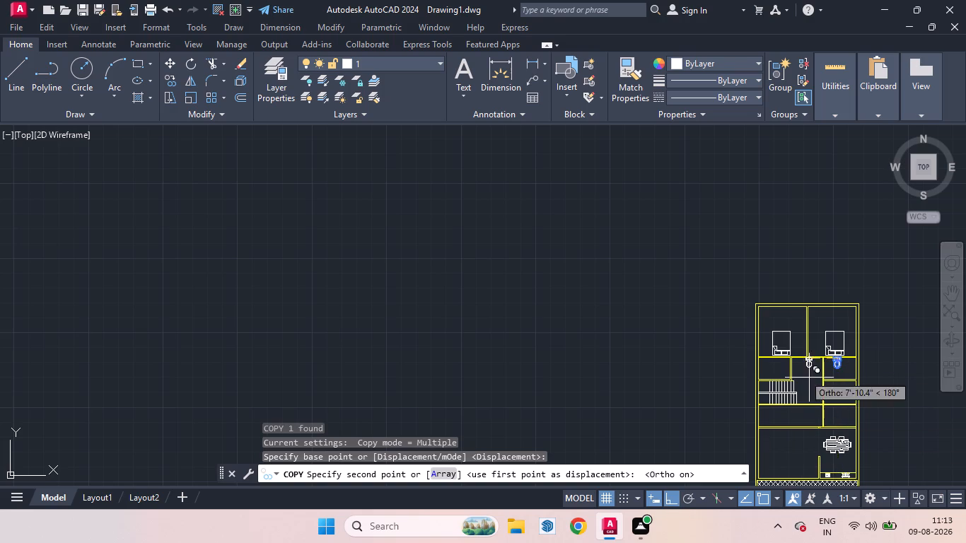
scroll(791, 367, up, 4)
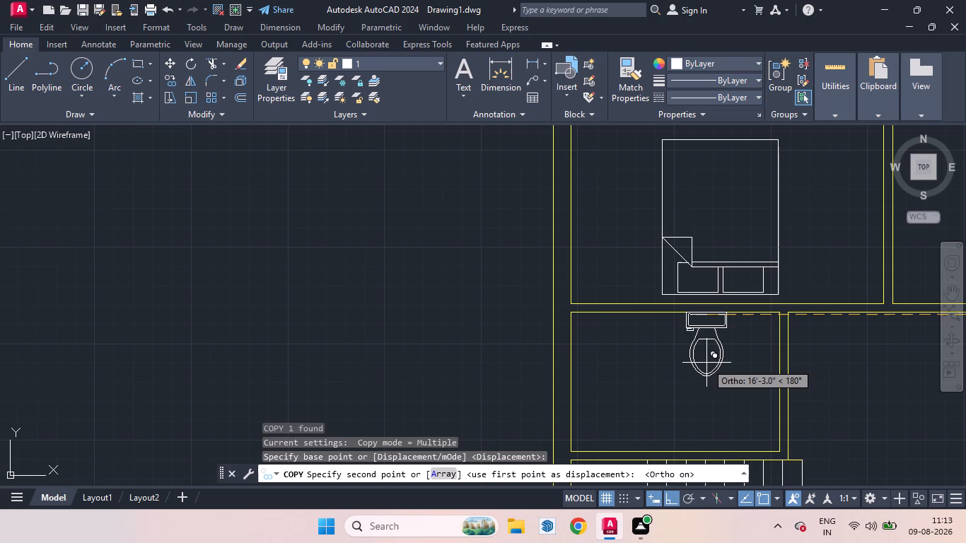
click(702, 363)
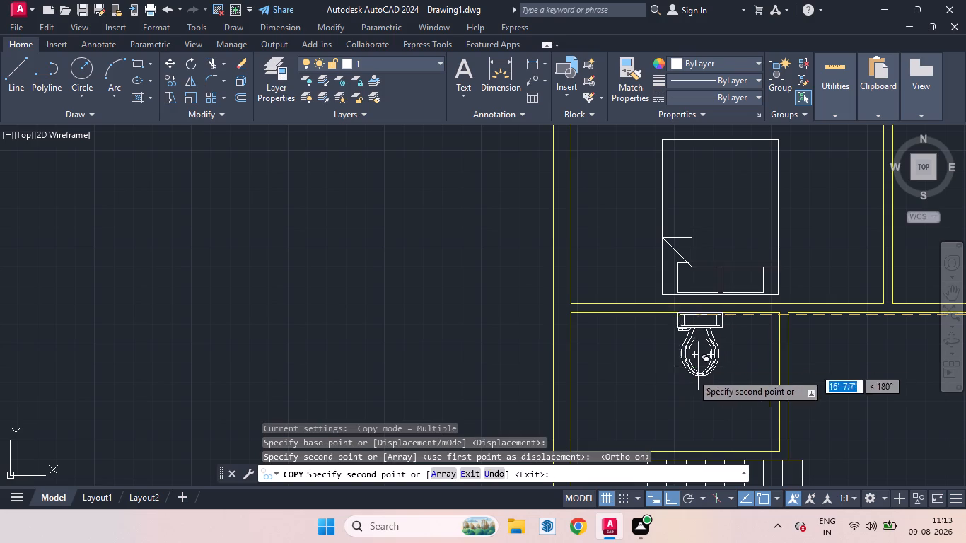
Place another toilet copy in the room directly south of the eastern toilet room, its tank against the north wall.
scroll(619, 414, down, 4)
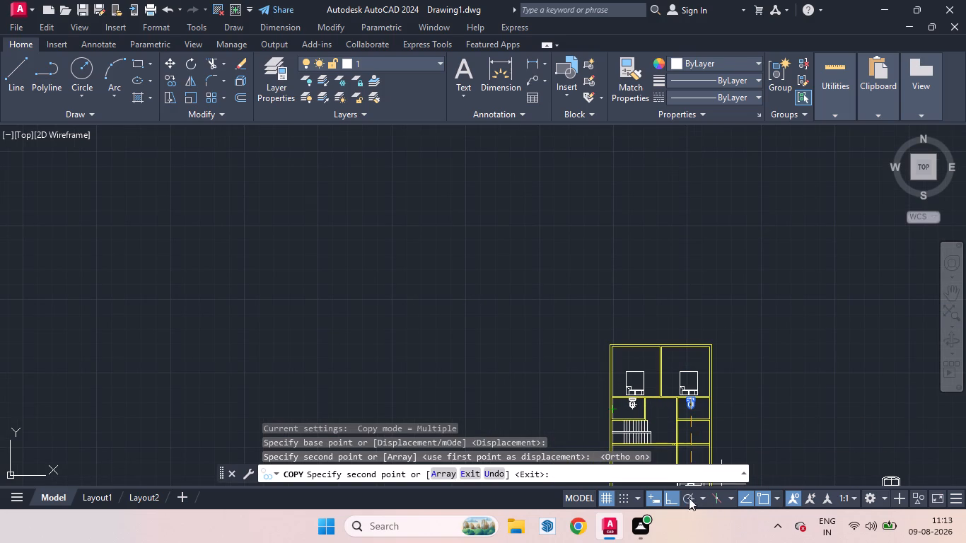
click(671, 496)
scroll(707, 421, down, 1)
scroll(688, 433, up, 4)
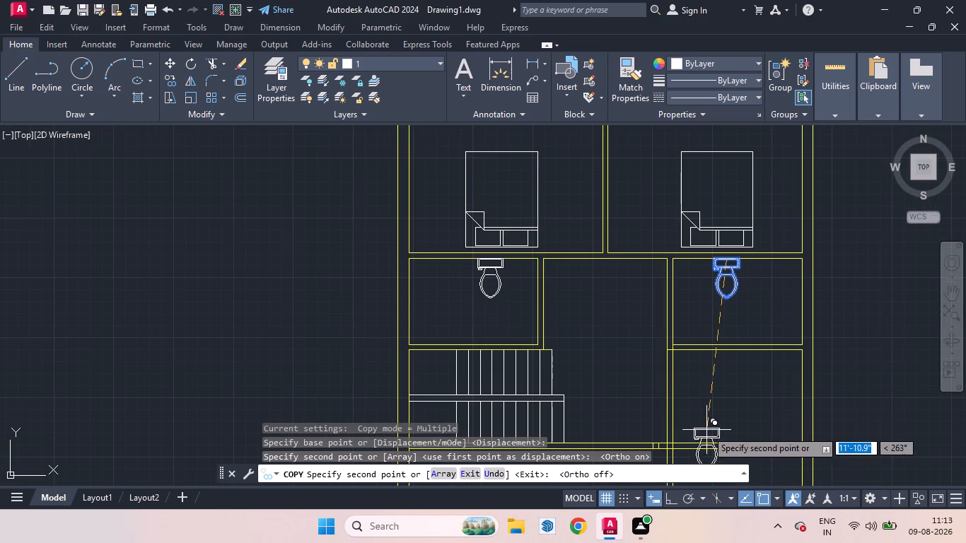
scroll(752, 380, up, 2)
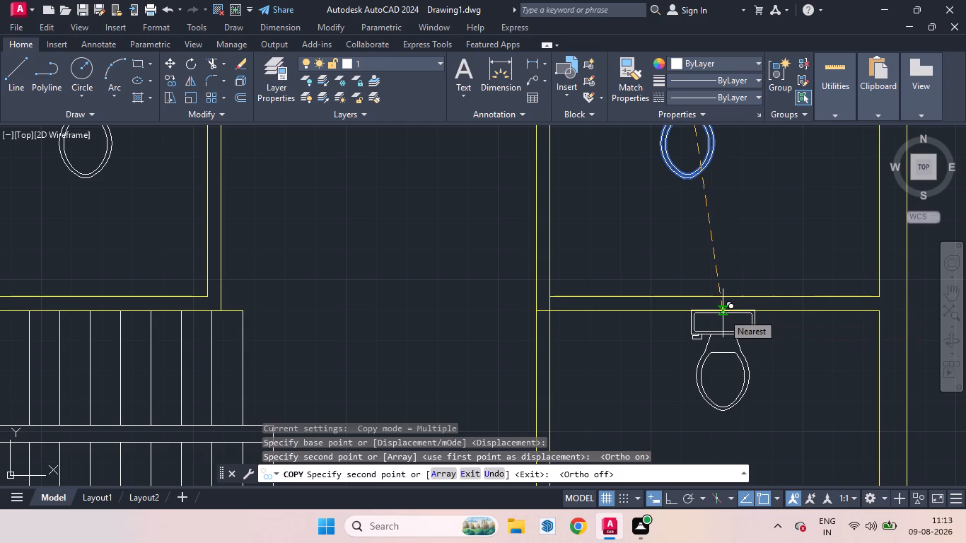
scroll(723, 317, up, 3)
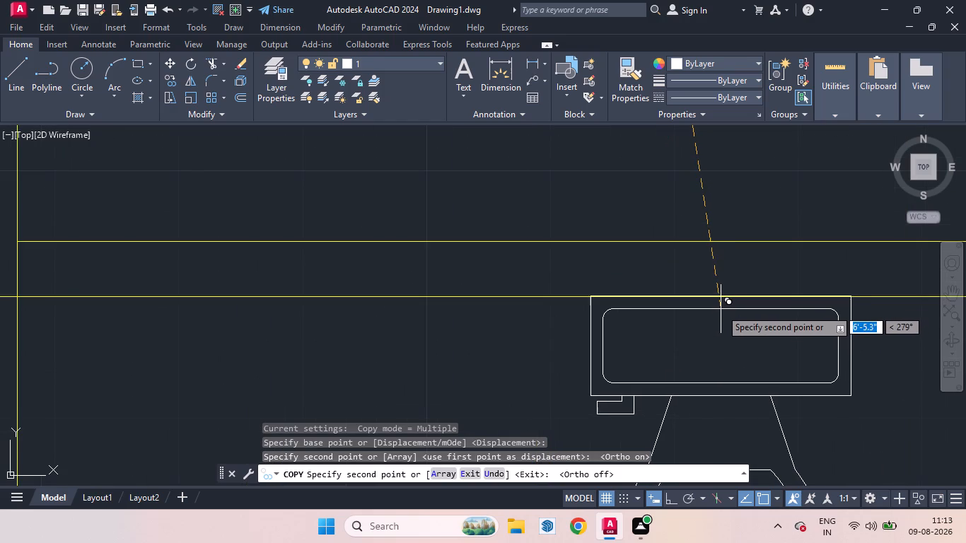
click(721, 309)
scroll(715, 358, down, 4)
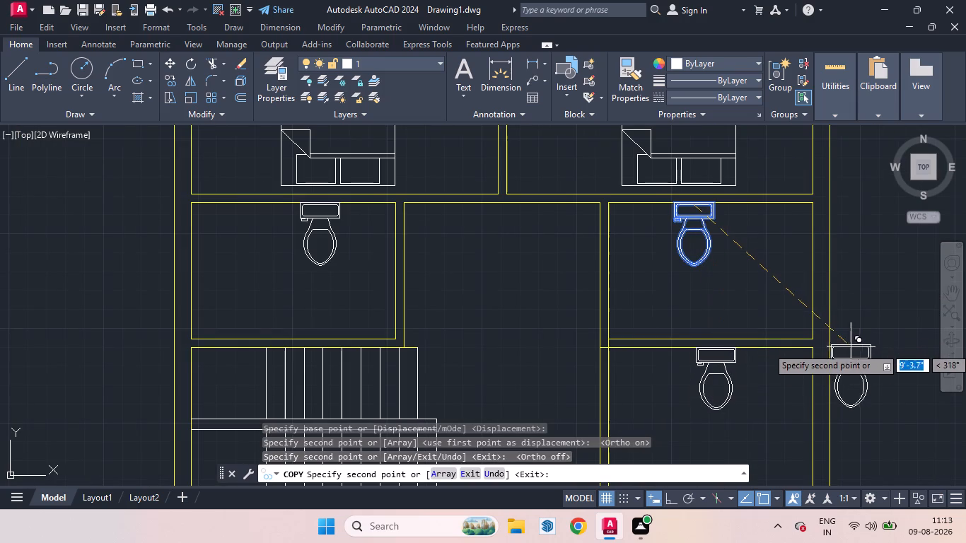
key(Escape)
Move the three-seat sofa from beside the plan into the living area west of the dining table, near the north wall.
scroll(850, 339, down, 3)
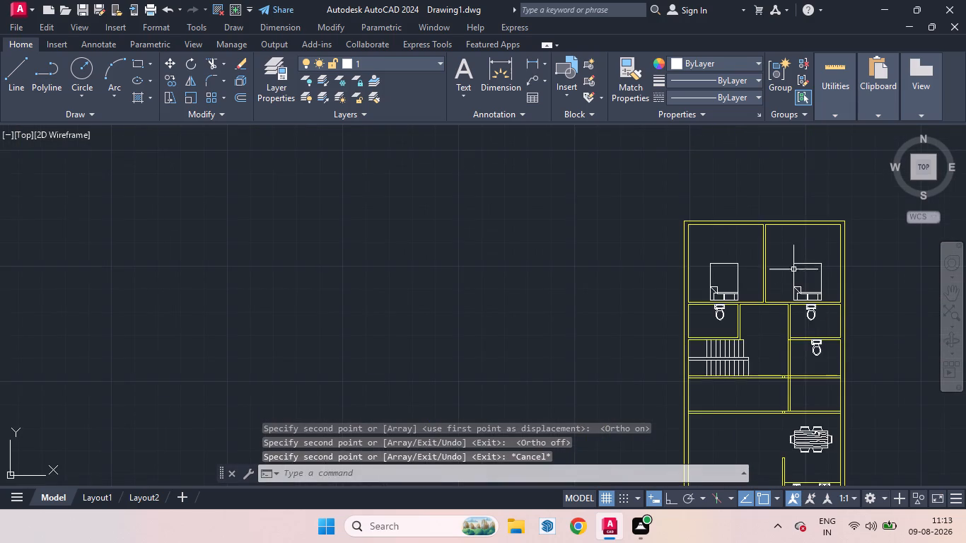
scroll(766, 250, down, 3)
scroll(810, 326, up, 3)
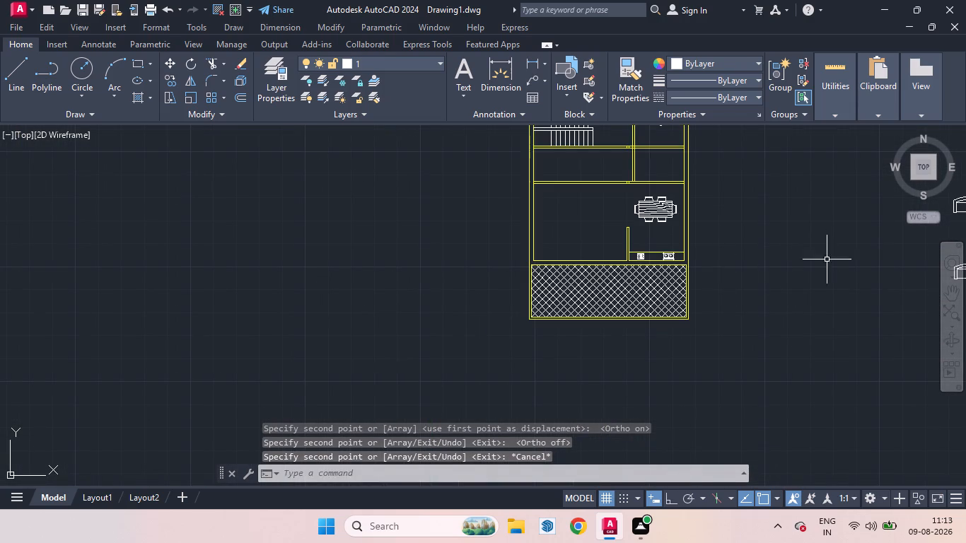
scroll(840, 372, down, 2)
scroll(895, 311, up, 2)
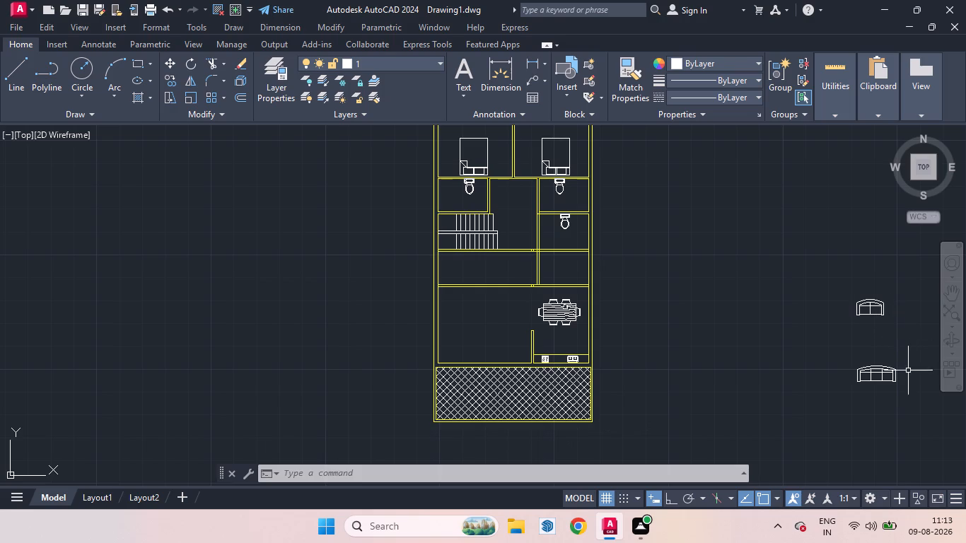
click(875, 371)
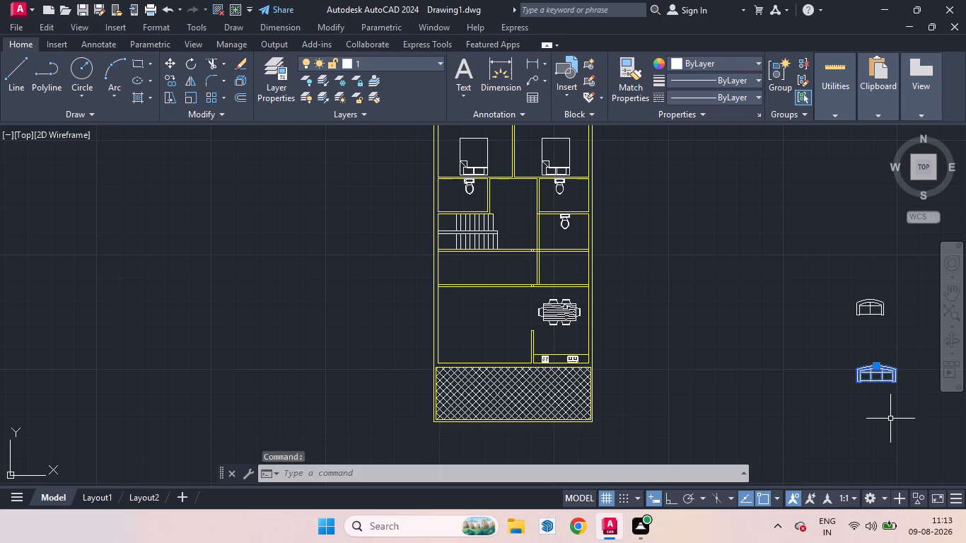
key(m)
key(Return)
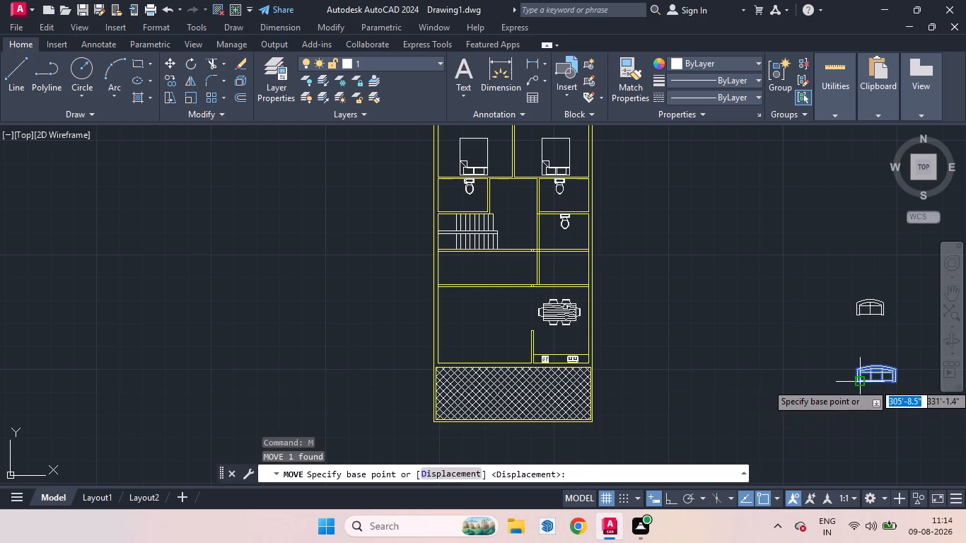
click(861, 383)
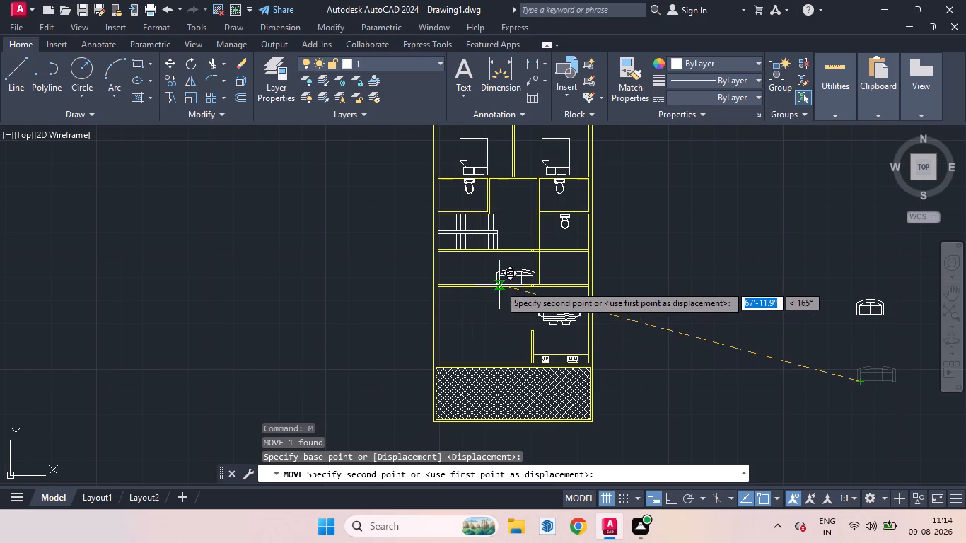
scroll(455, 311, up, 1)
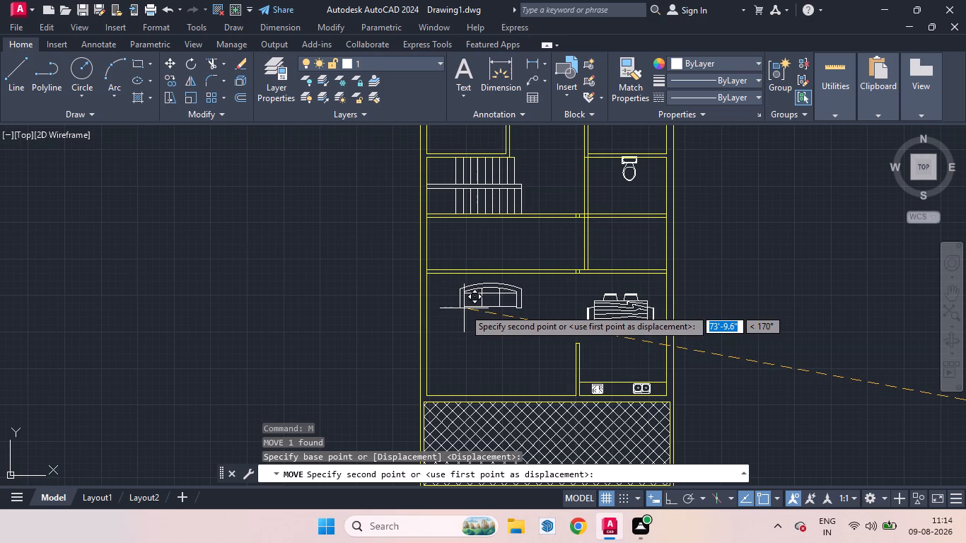
click(464, 308)
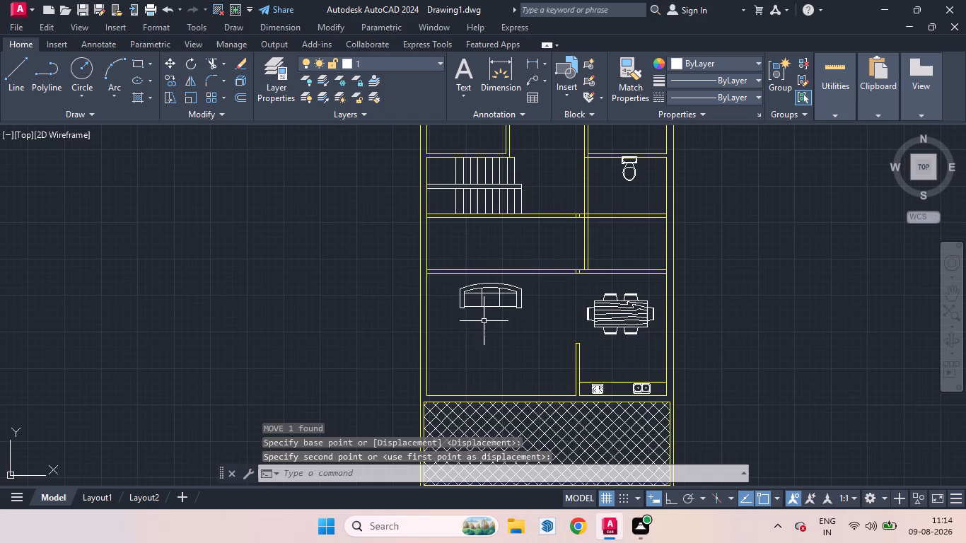
Copy the living-area sofa to a spot directly south of it and to another spot outside the plan's east wall.
click(484, 305)
click(479, 296)
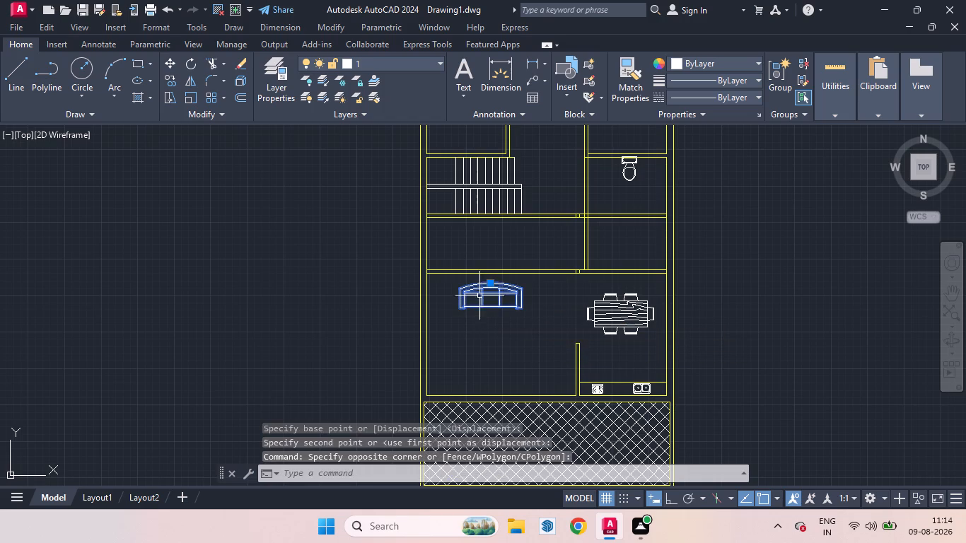
key(c)
key(o)
key(Return)
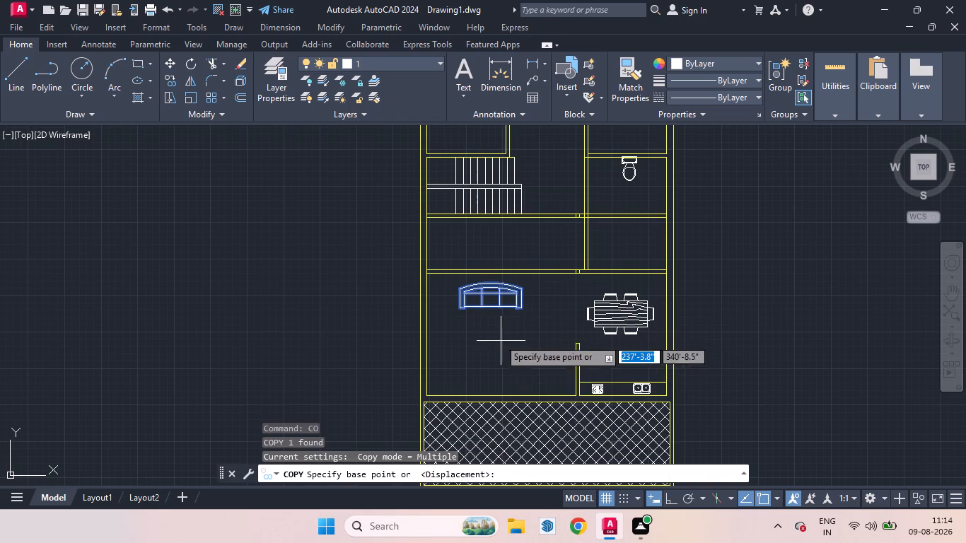
click(455, 312)
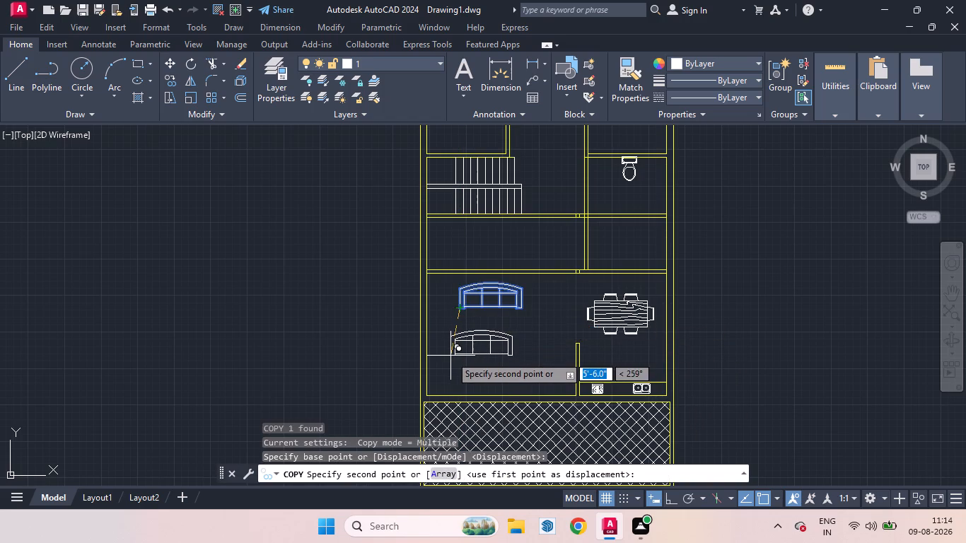
click(453, 359)
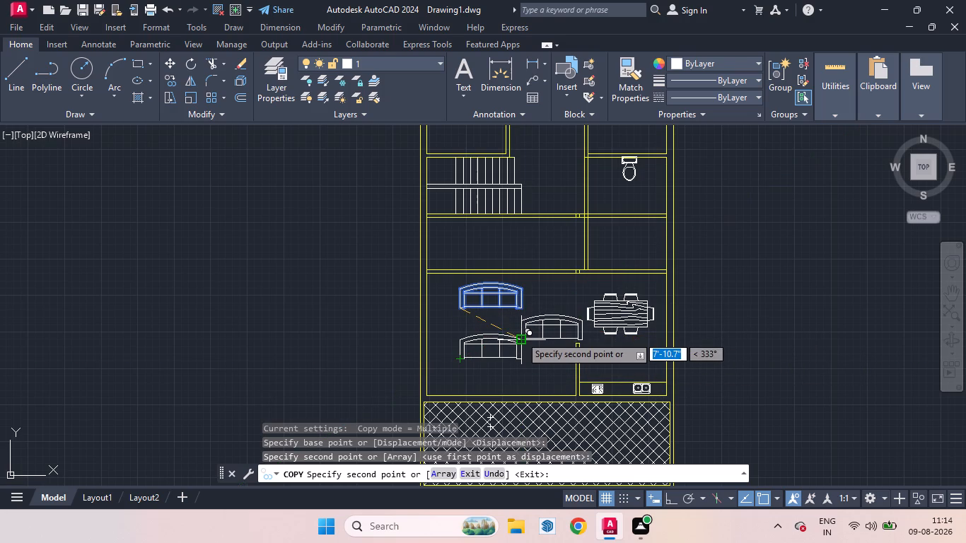
click(702, 340)
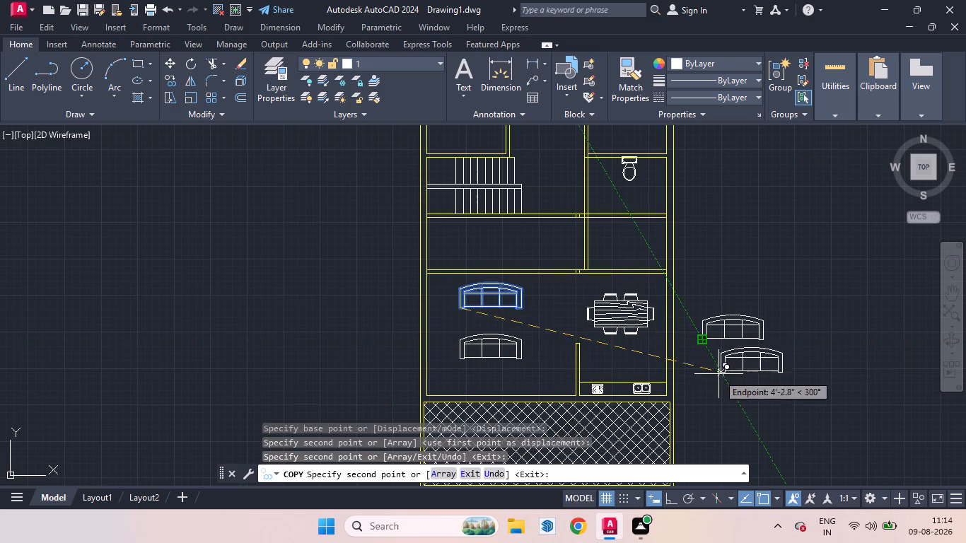
key(space)
With Ortho on, rotate the southern sofa copy 90° about its southwest corner so its back faces the west wall.
click(498, 356)
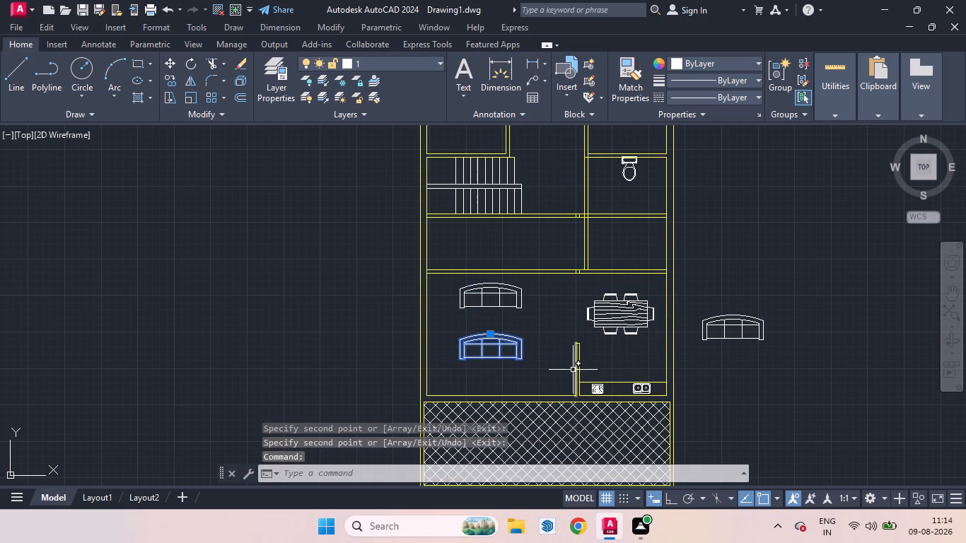
key(r)
key(o)
key(Return)
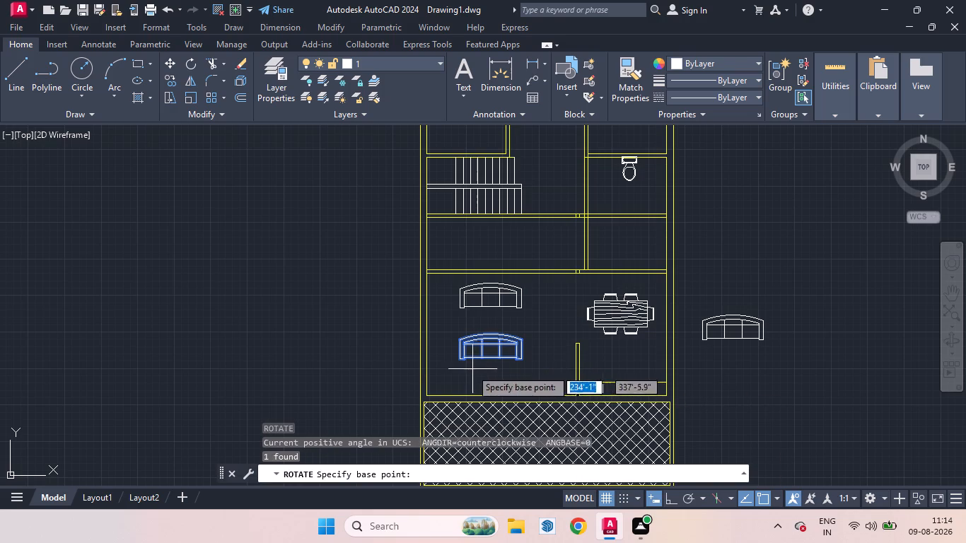
click(462, 358)
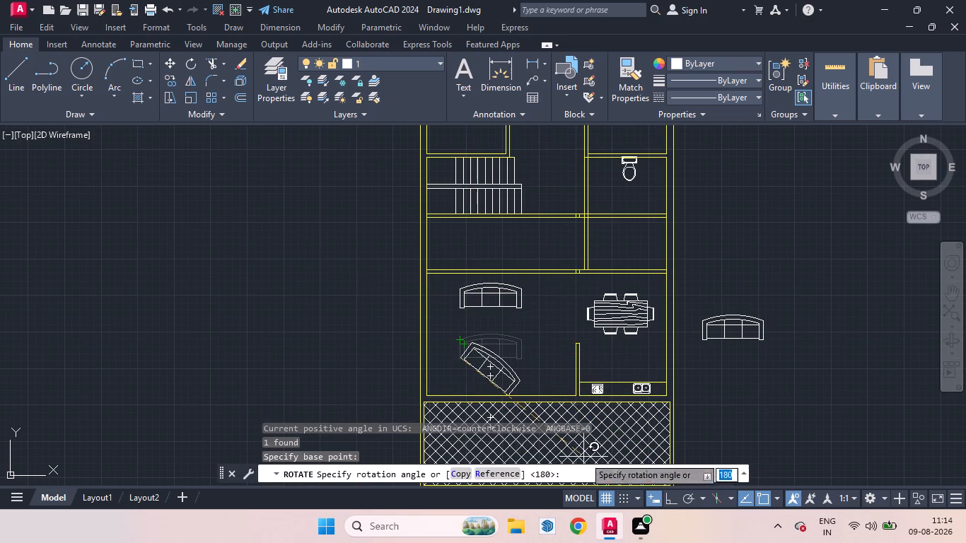
click(670, 498)
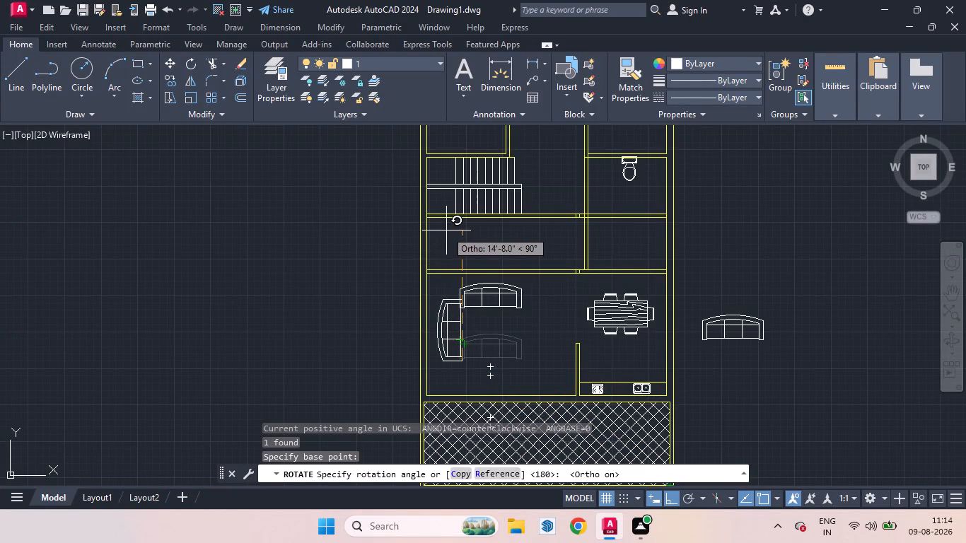
click(446, 230)
Move the rotated sofa about 2' straight south along the west wall.
click(462, 358)
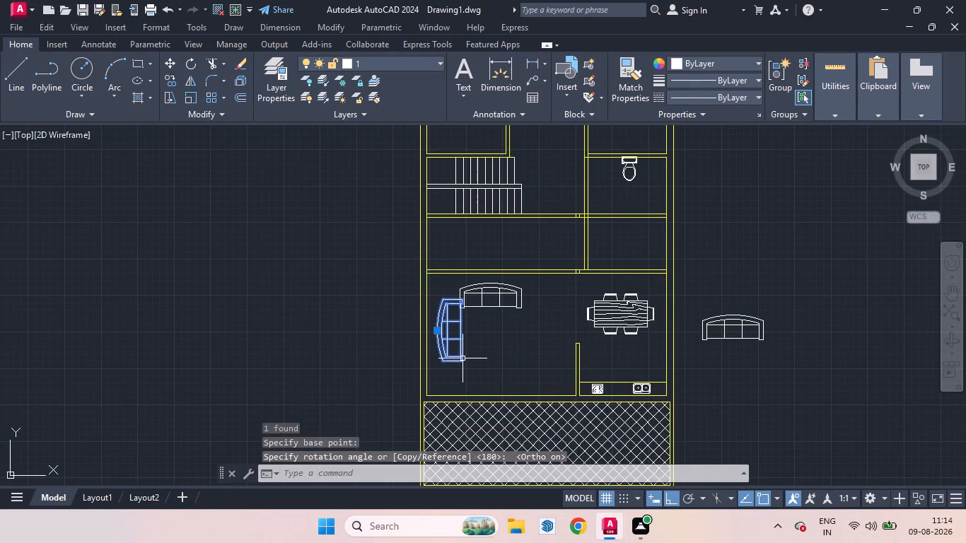
key(m)
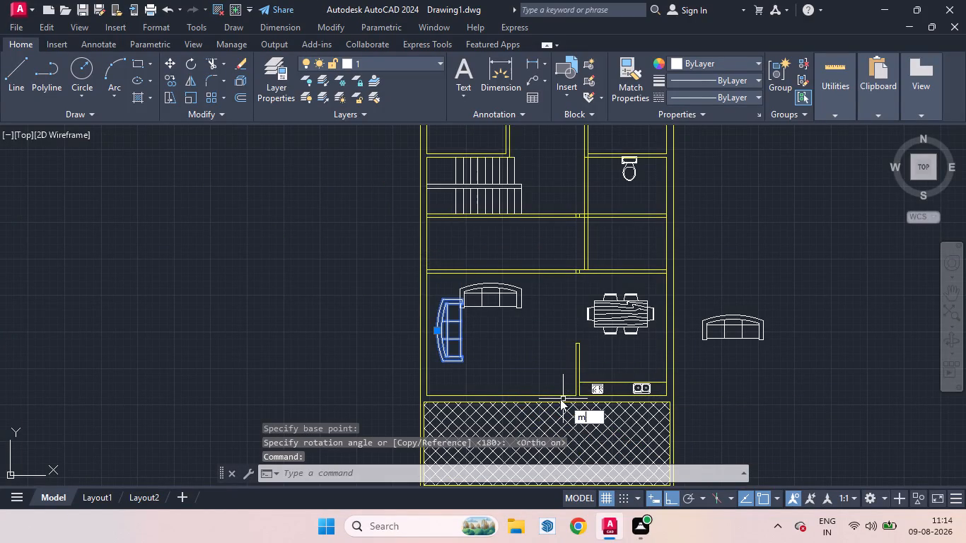
key(Return)
click(461, 362)
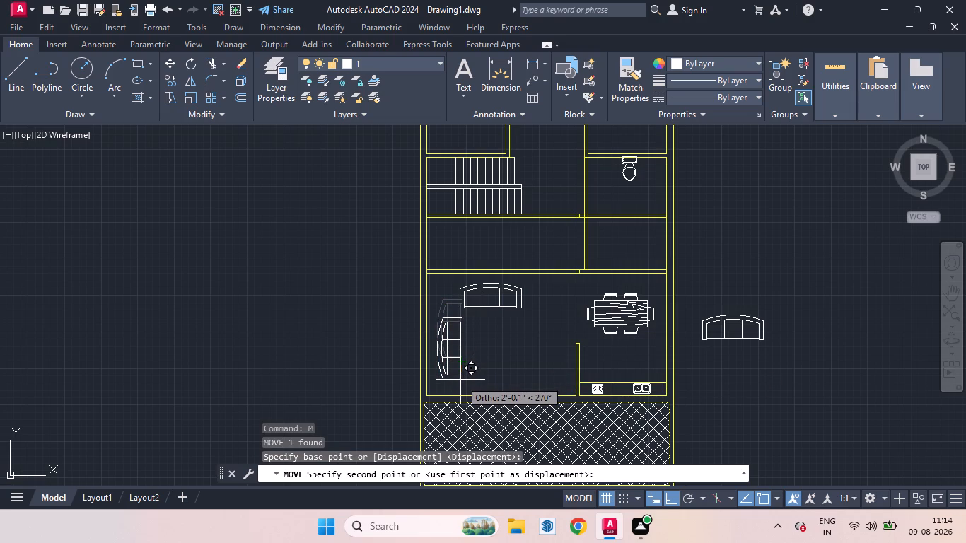
click(460, 380)
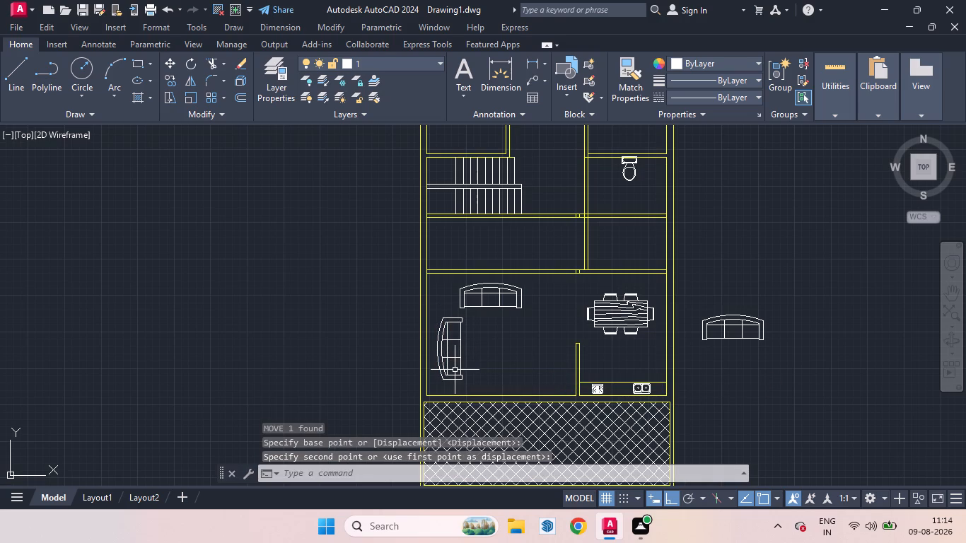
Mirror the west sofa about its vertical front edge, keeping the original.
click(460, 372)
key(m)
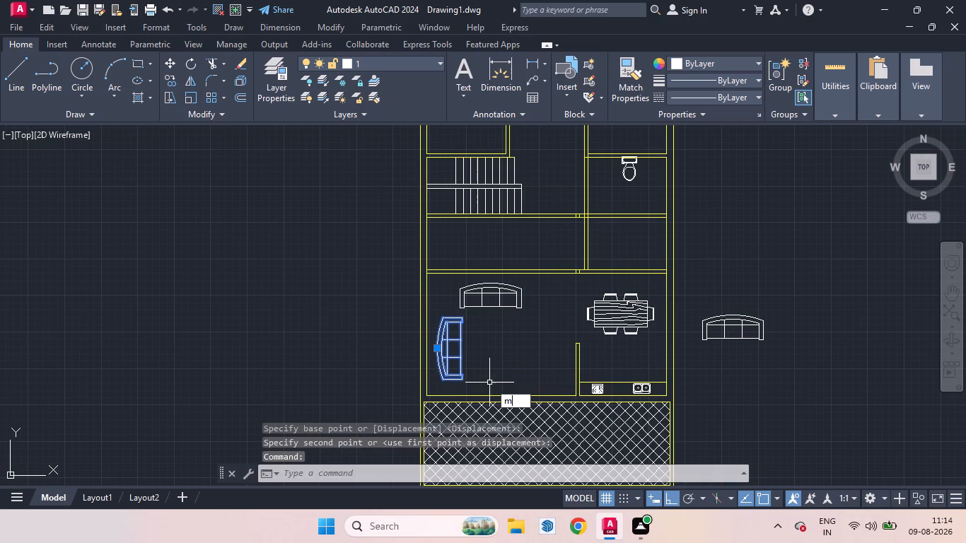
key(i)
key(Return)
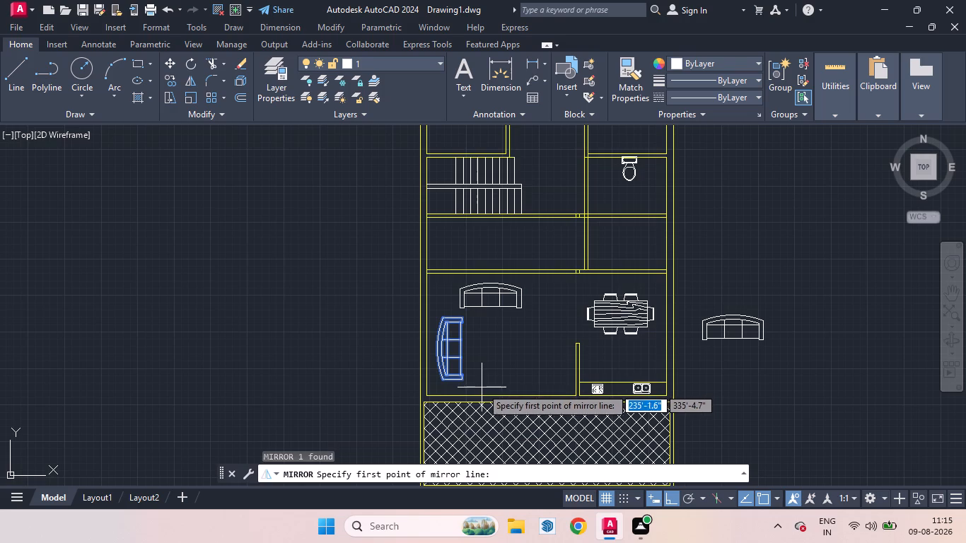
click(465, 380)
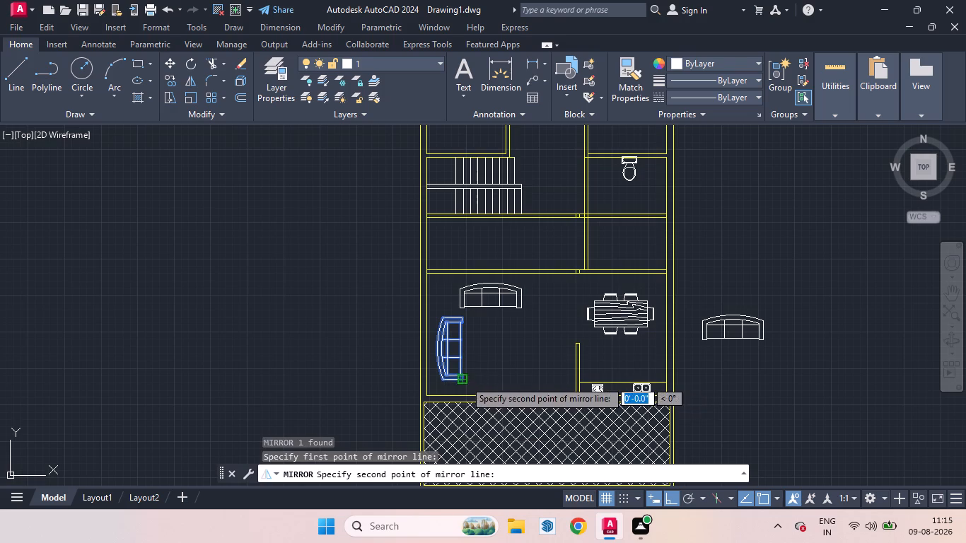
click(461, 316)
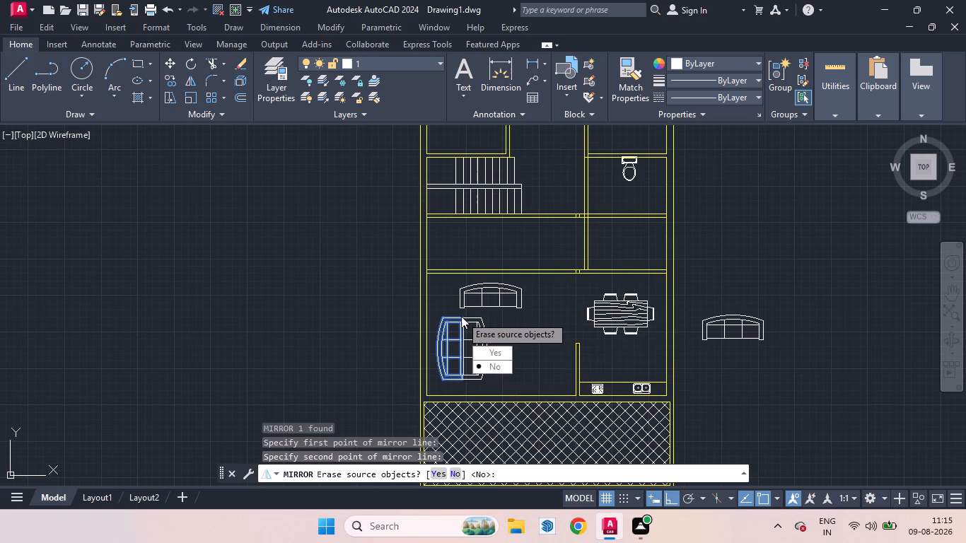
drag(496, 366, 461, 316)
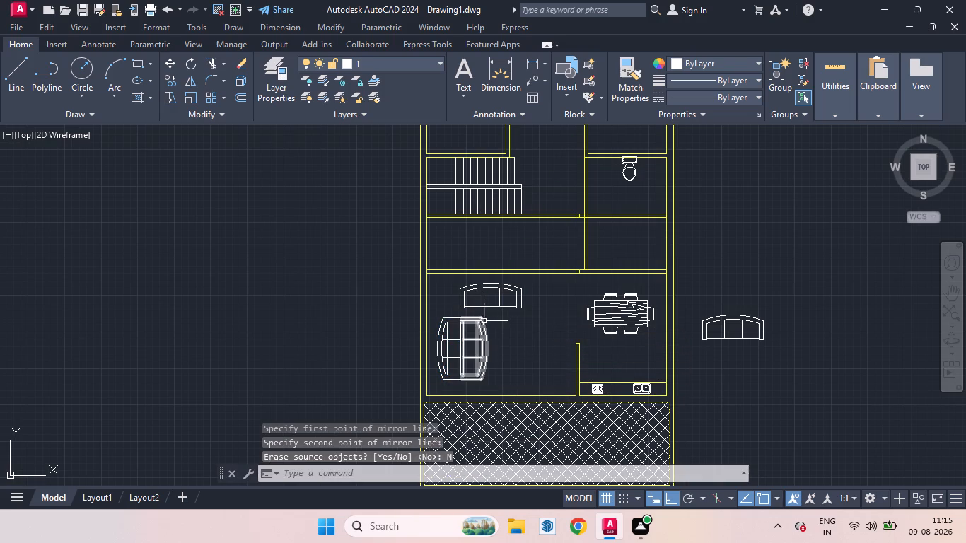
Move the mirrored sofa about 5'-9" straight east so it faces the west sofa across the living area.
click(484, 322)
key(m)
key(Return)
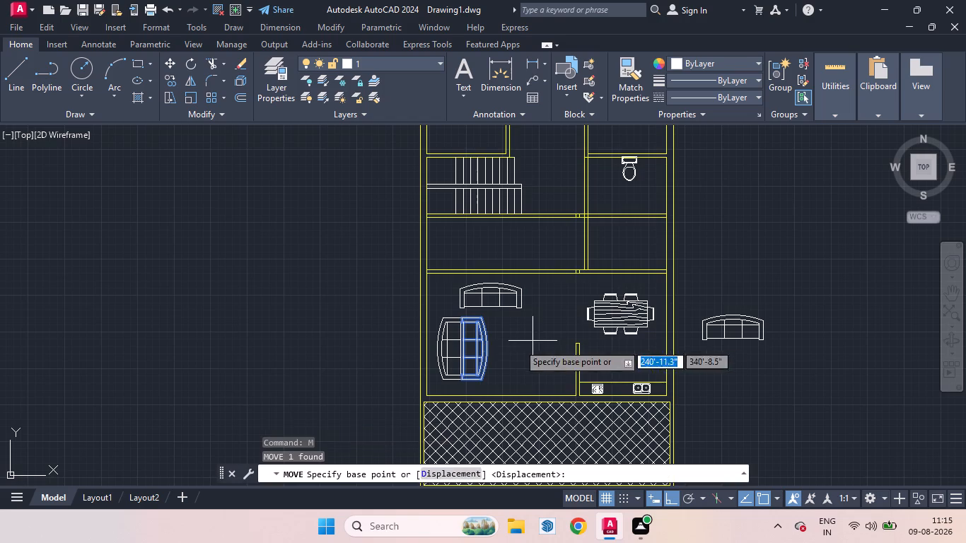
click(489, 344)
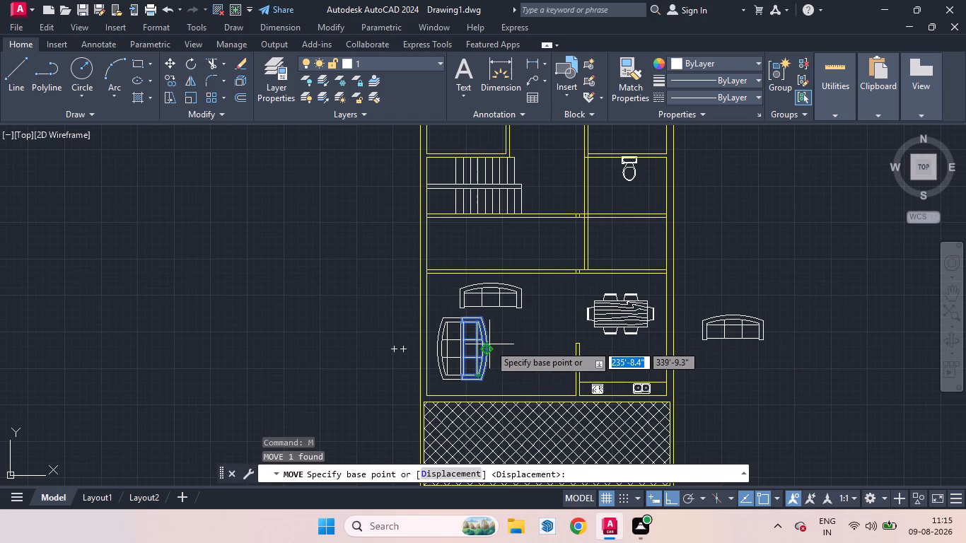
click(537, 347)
Scale the west sofa down slightly from its southeast corner.
scroll(612, 378, down, 1)
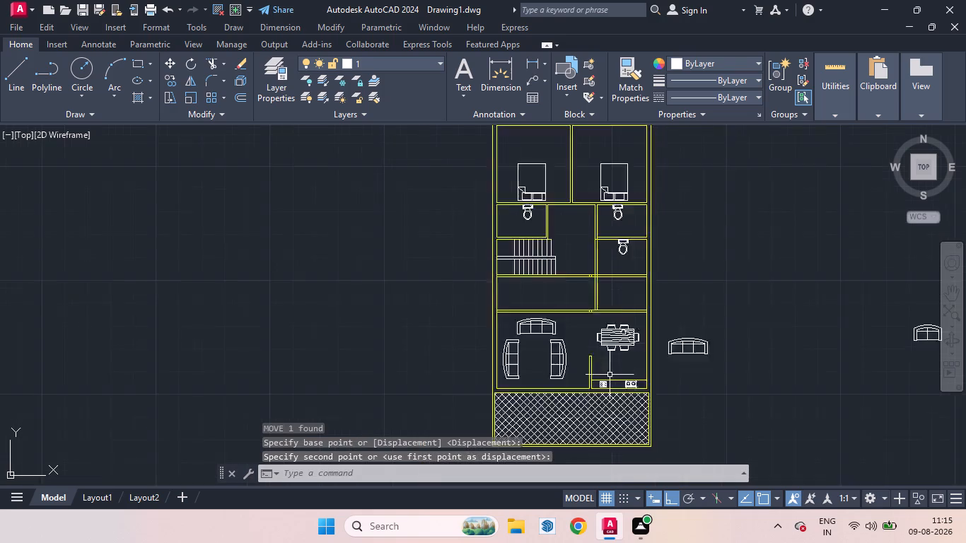
scroll(610, 375, down, 1)
scroll(554, 383, up, 1)
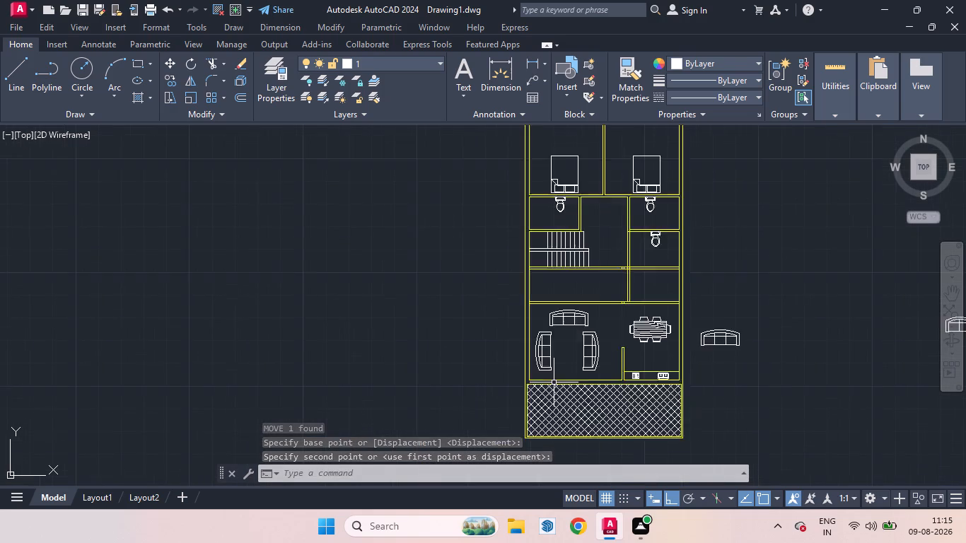
scroll(554, 383, up, 1)
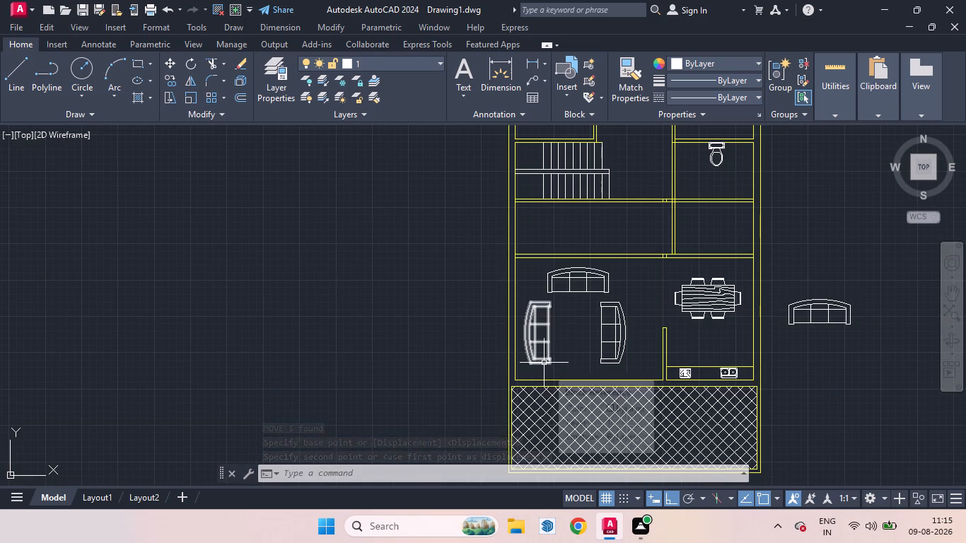
click(545, 363)
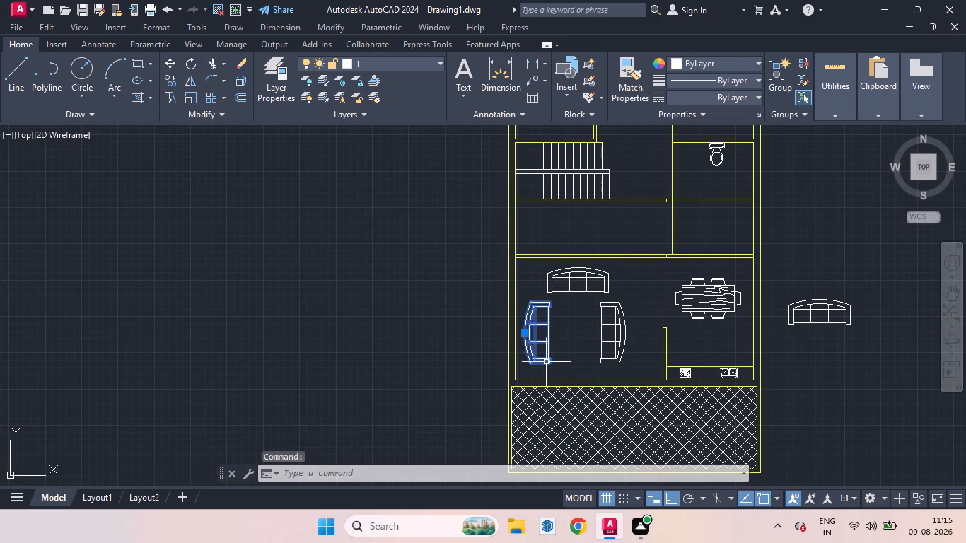
key(s)
key(c)
key(Return)
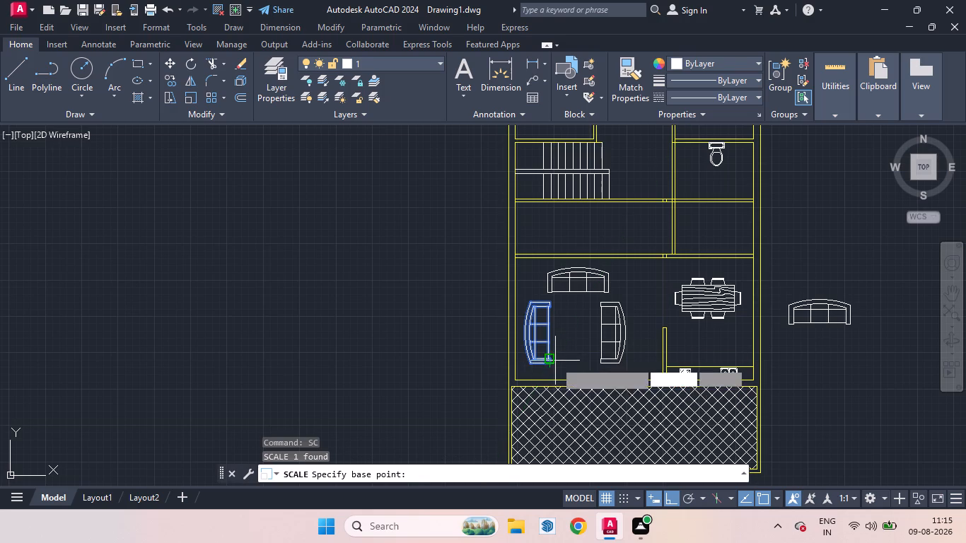
click(554, 368)
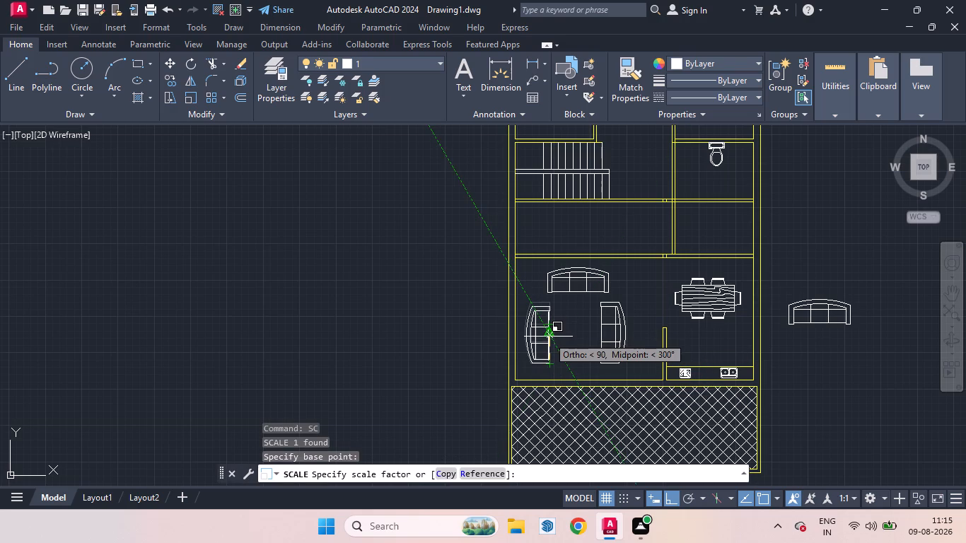
click(548, 337)
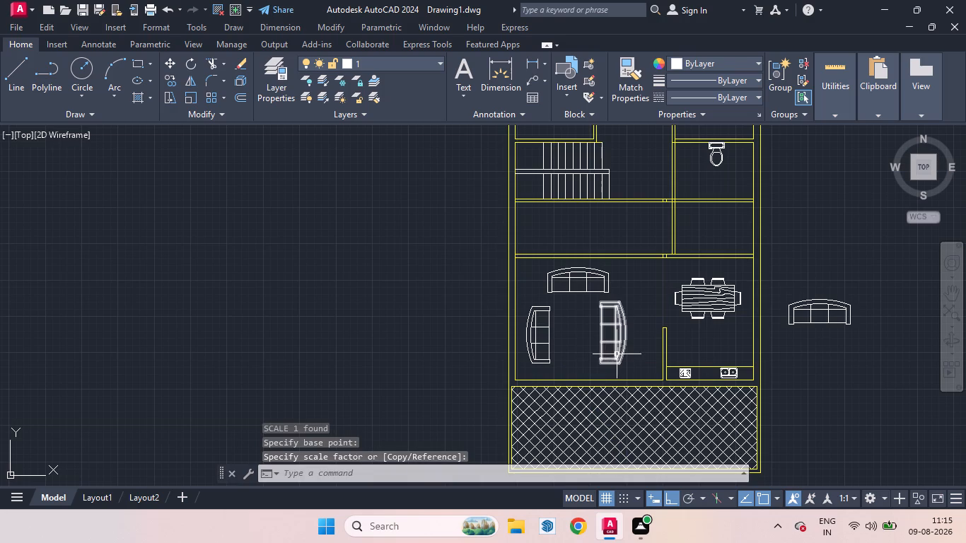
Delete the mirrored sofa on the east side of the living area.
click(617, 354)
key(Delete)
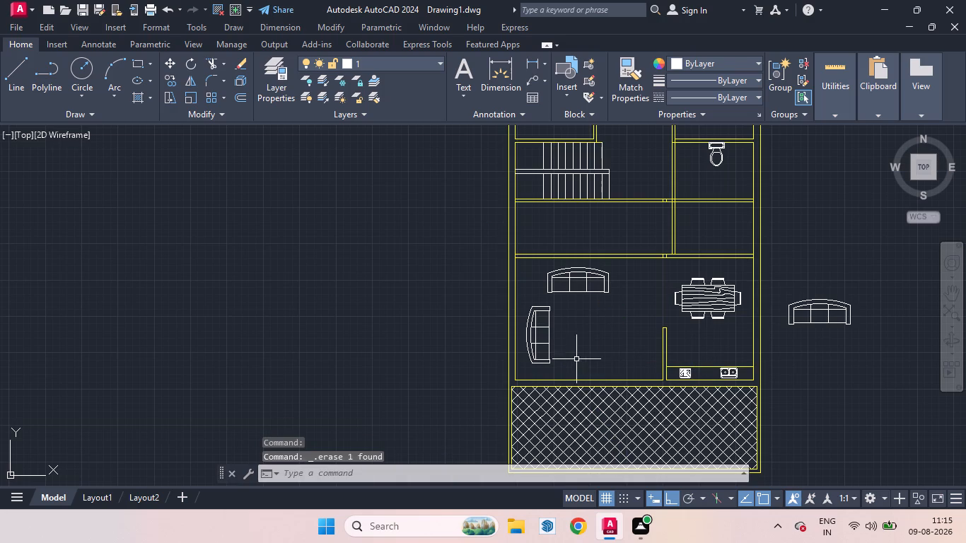
Move the scaled west sofa slightly north, toward the sofa near the north wall.
click(532, 305)
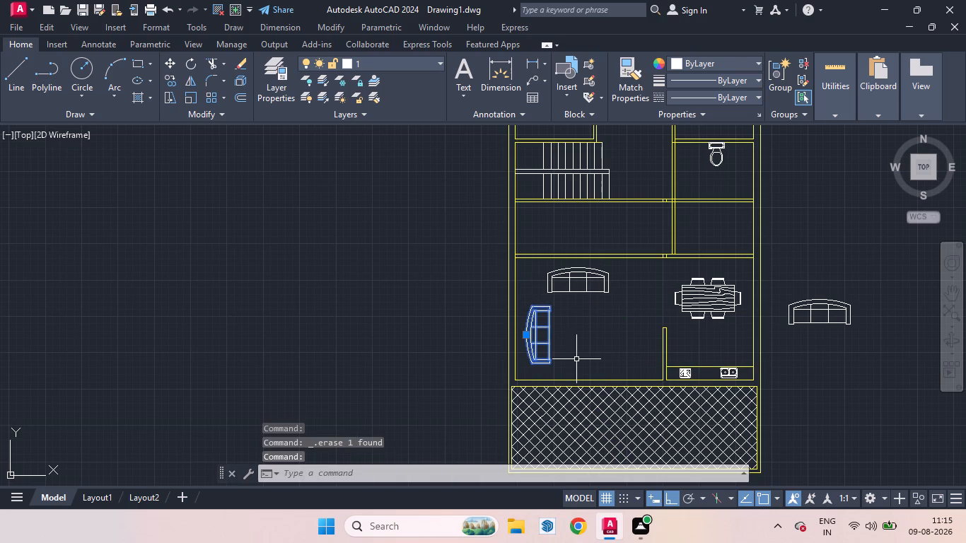
key(m)
key(Return)
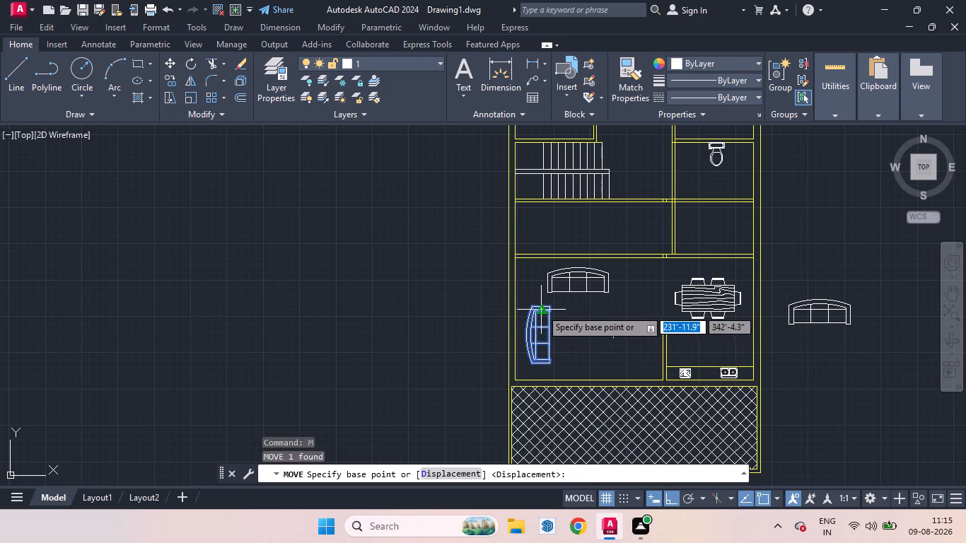
click(541, 309)
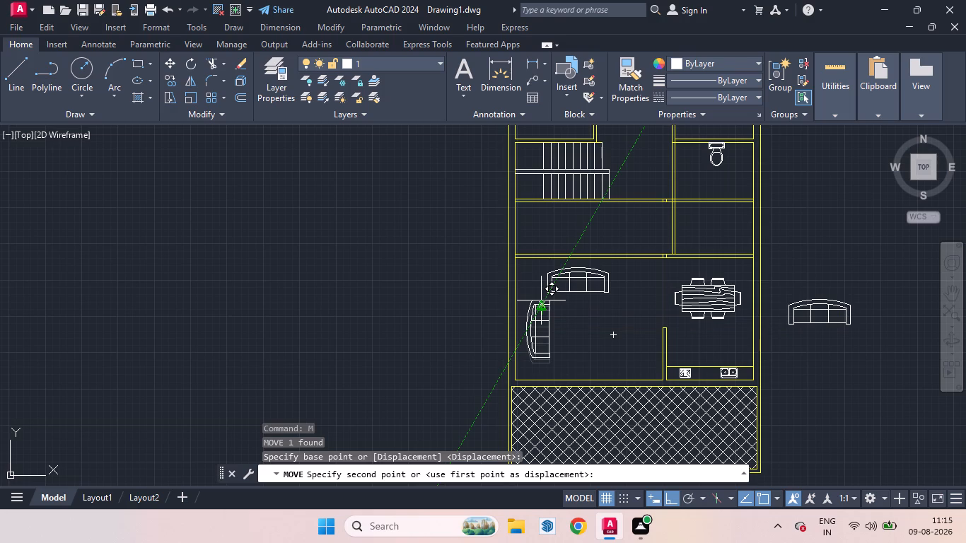
click(541, 300)
Mirror the scaled west sofa about its vertical front edge, keeping the original.
click(548, 344)
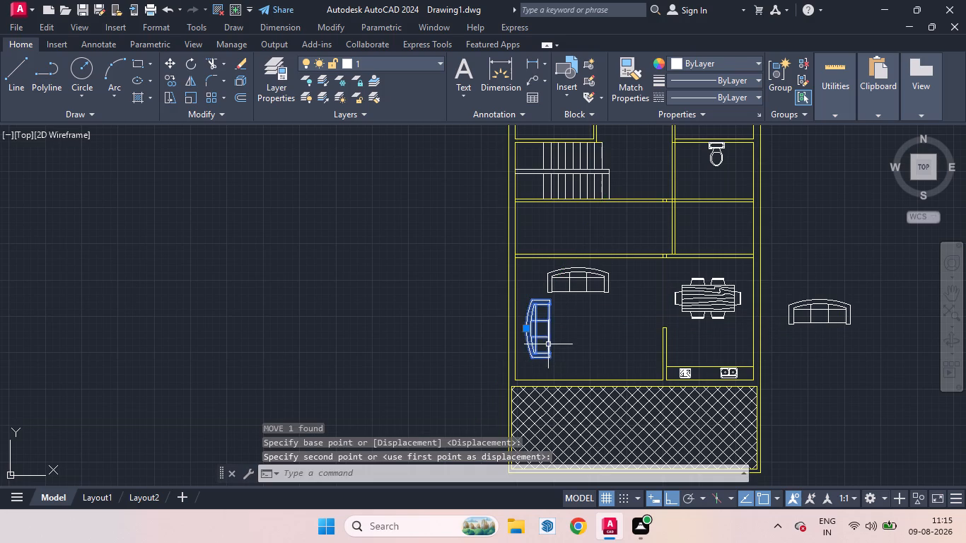
key(m)
key(i)
key(Return)
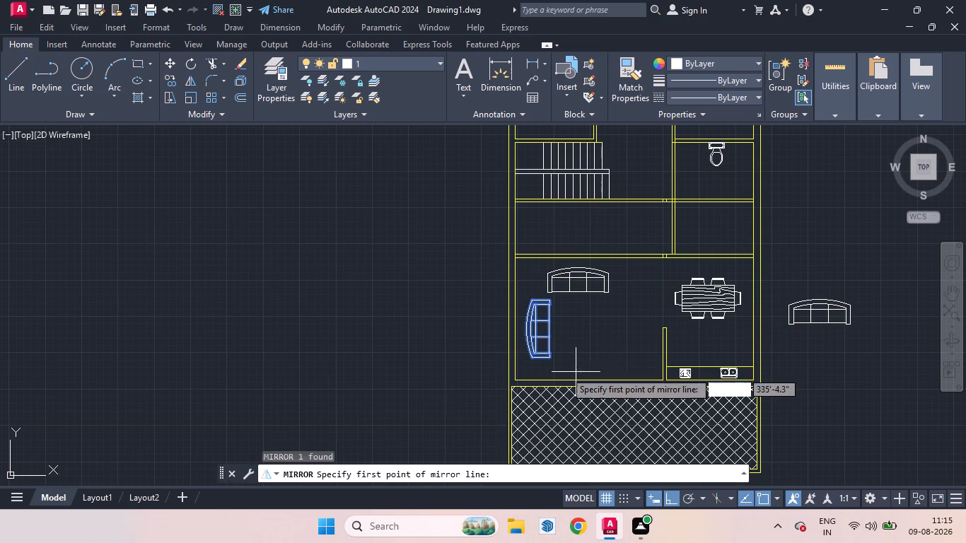
click(552, 357)
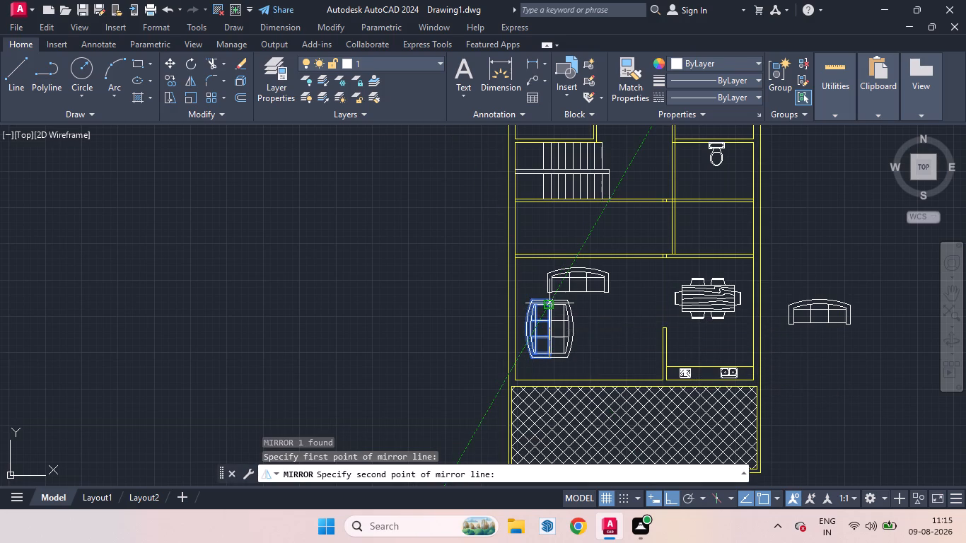
click(549, 303)
drag(577, 349, 549, 303)
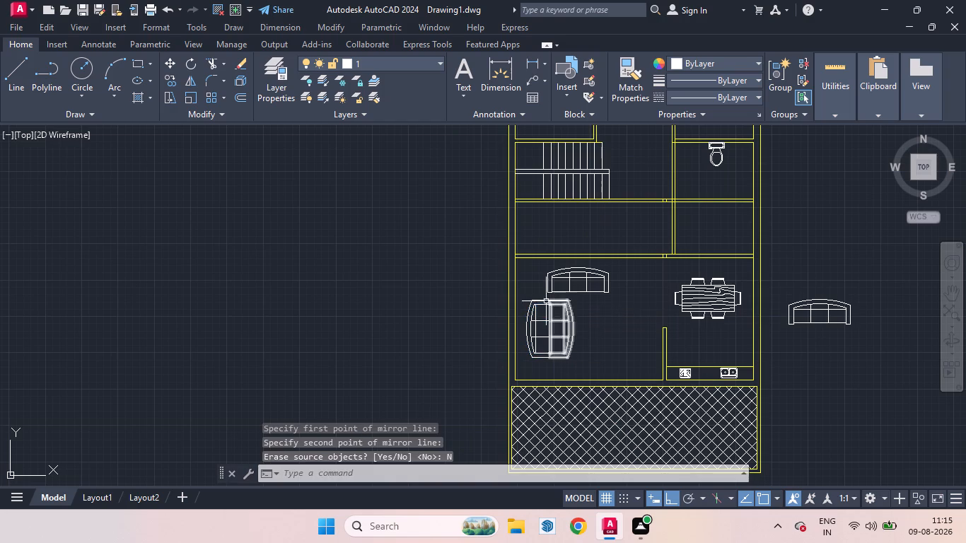
Move the mirrored sofa straight east by about 6 feet so it faces the west sofa across the living area.
click(559, 301)
key(m)
key(Return)
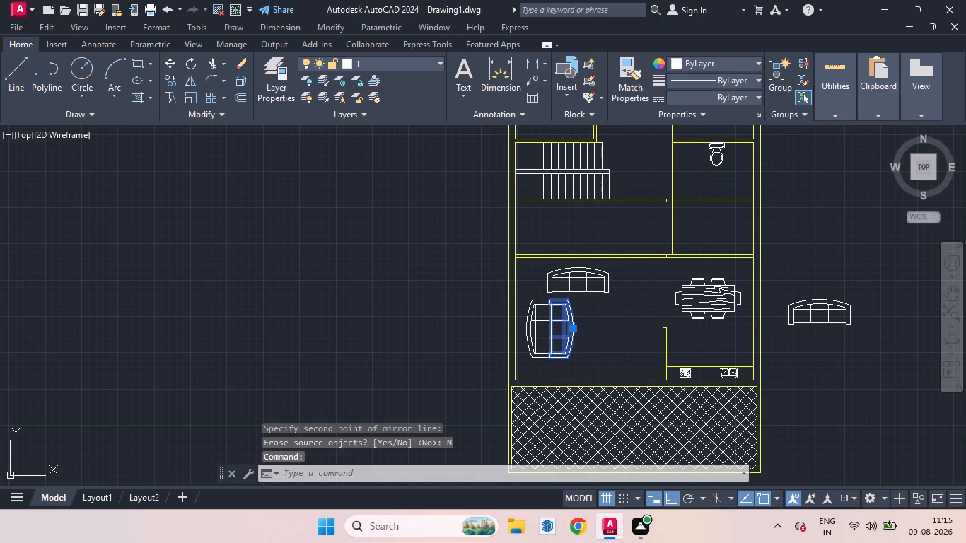
click(574, 329)
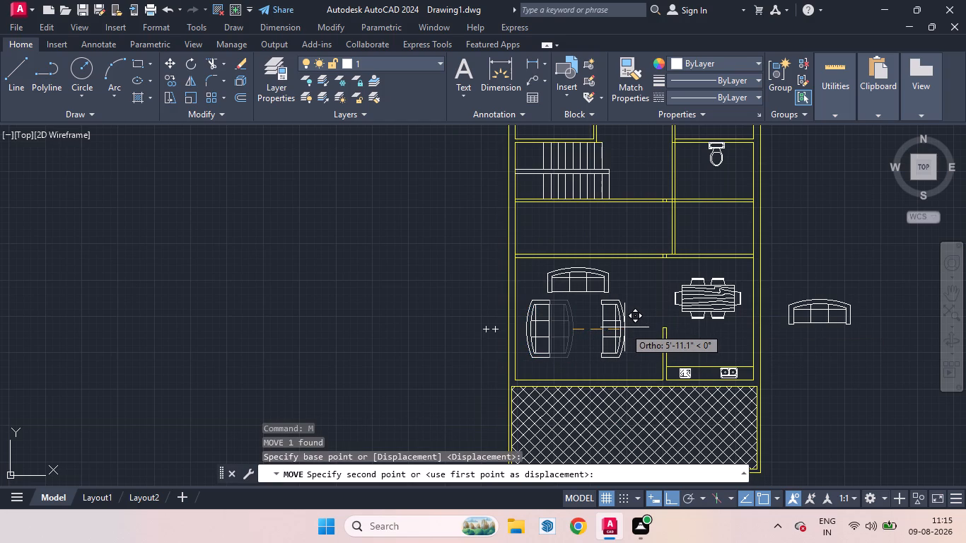
click(627, 327)
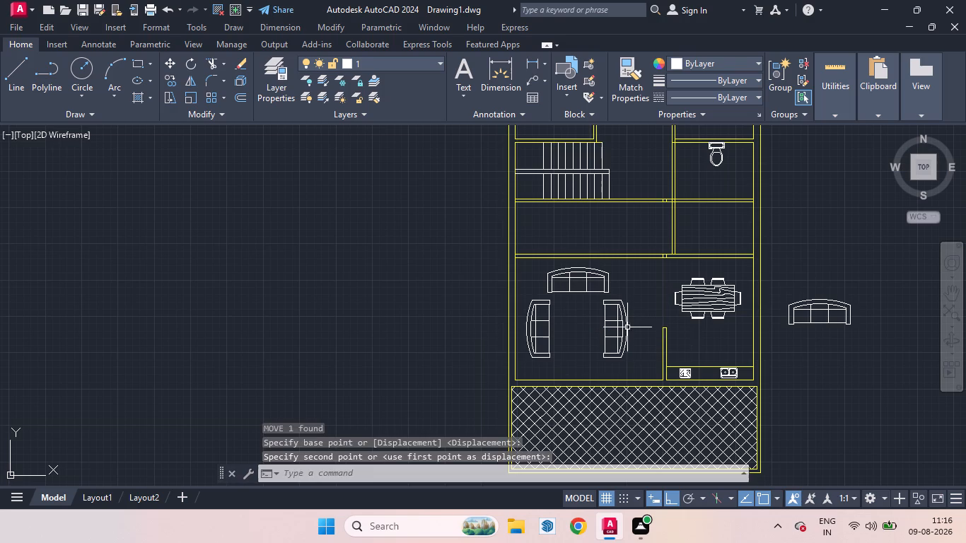
Insert the recent red *Dining Set - 36 x 72 in.dwg block in the empty space west of the floor plan.
scroll(720, 393, down, 2)
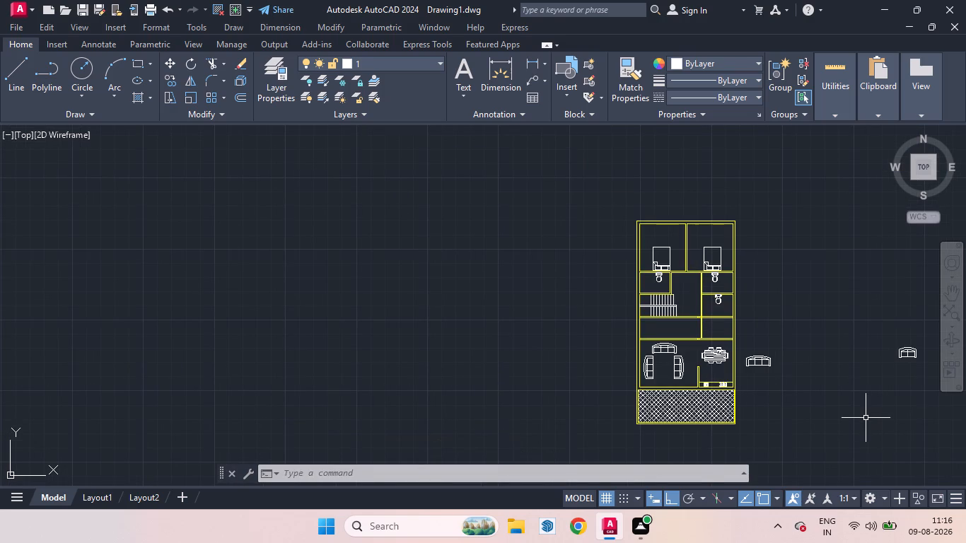
scroll(638, 245, up, 1)
scroll(555, 243, down, 2)
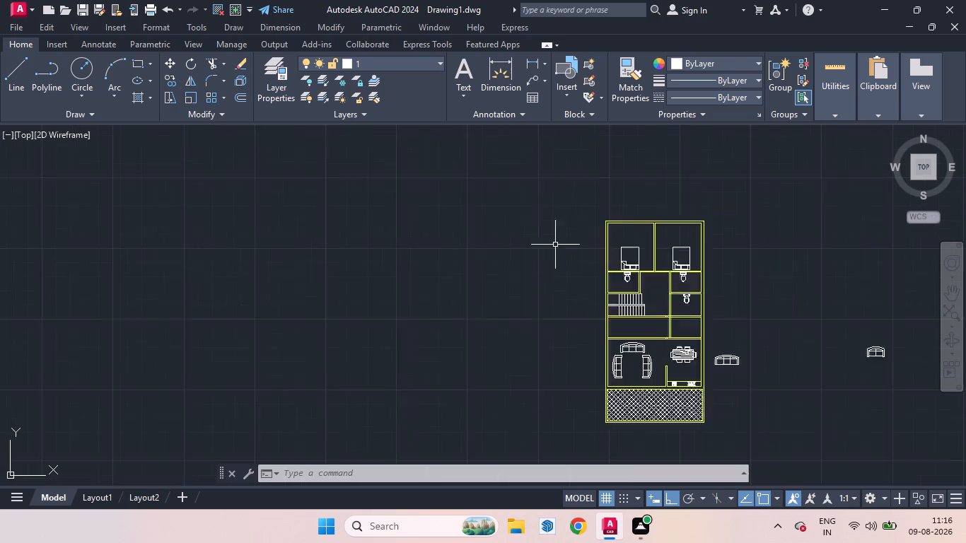
key(i)
key(Return)
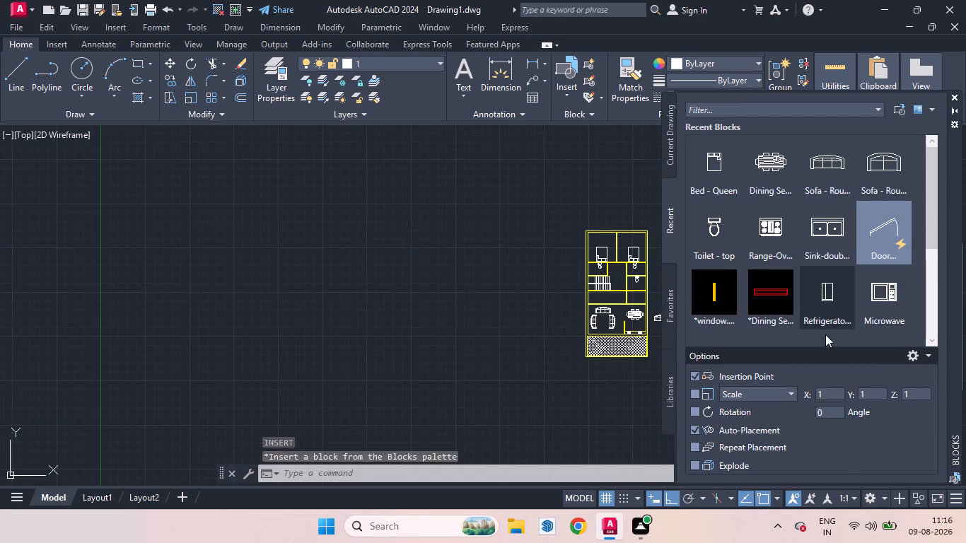
click(771, 300)
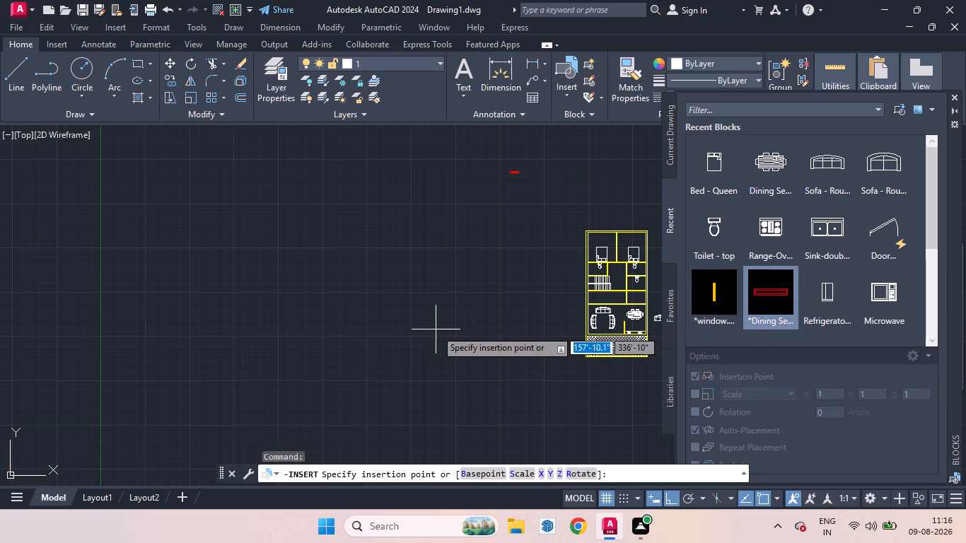
click(399, 417)
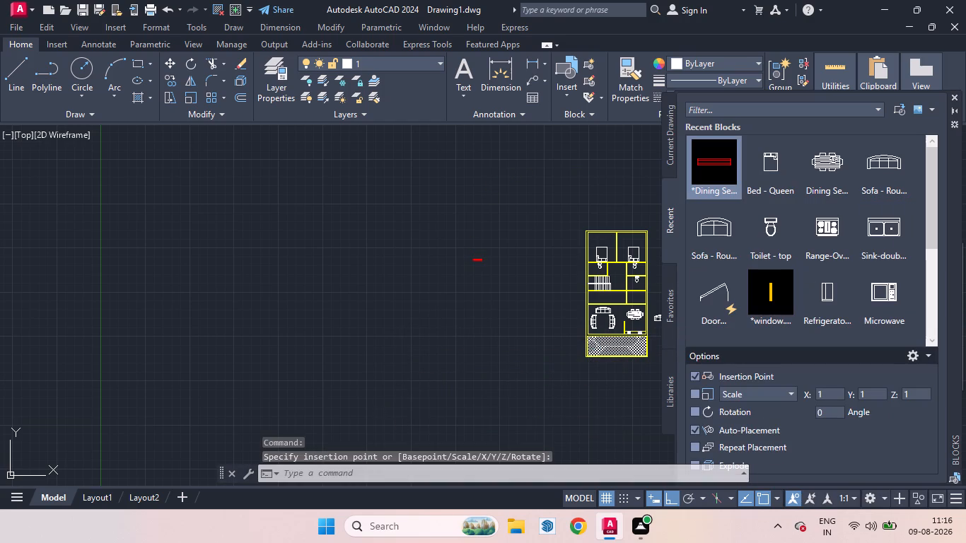
key(space)
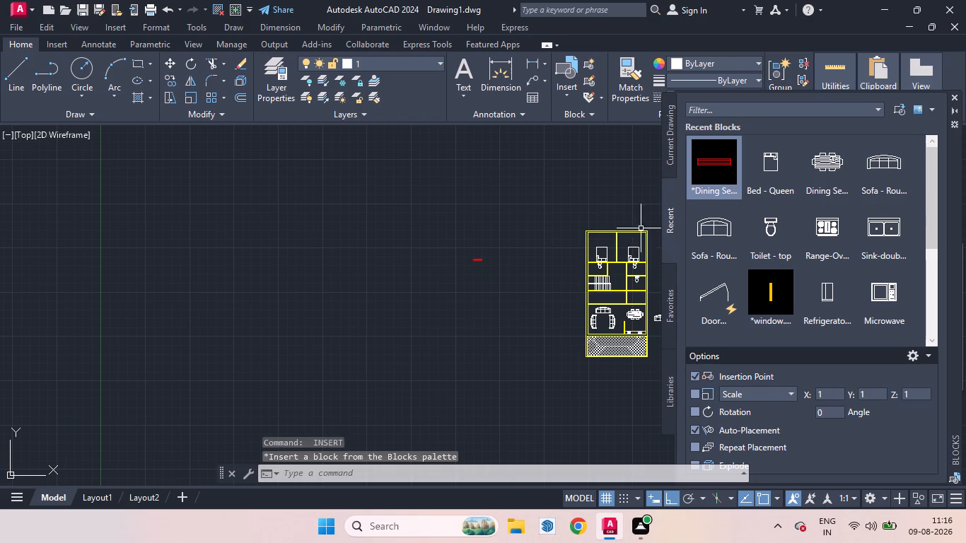
scroll(466, 253, down, 3)
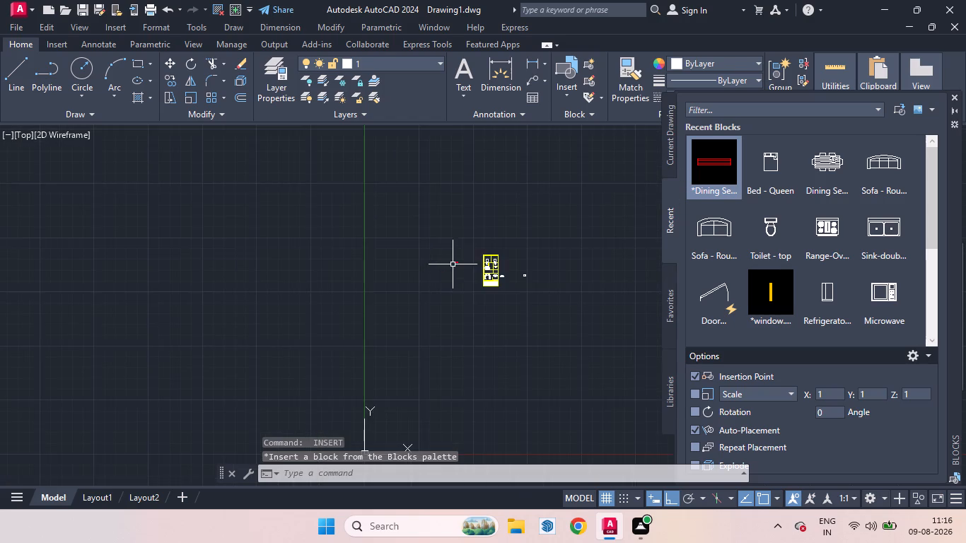
scroll(464, 259, up, 4)
scroll(526, 274, down, 1)
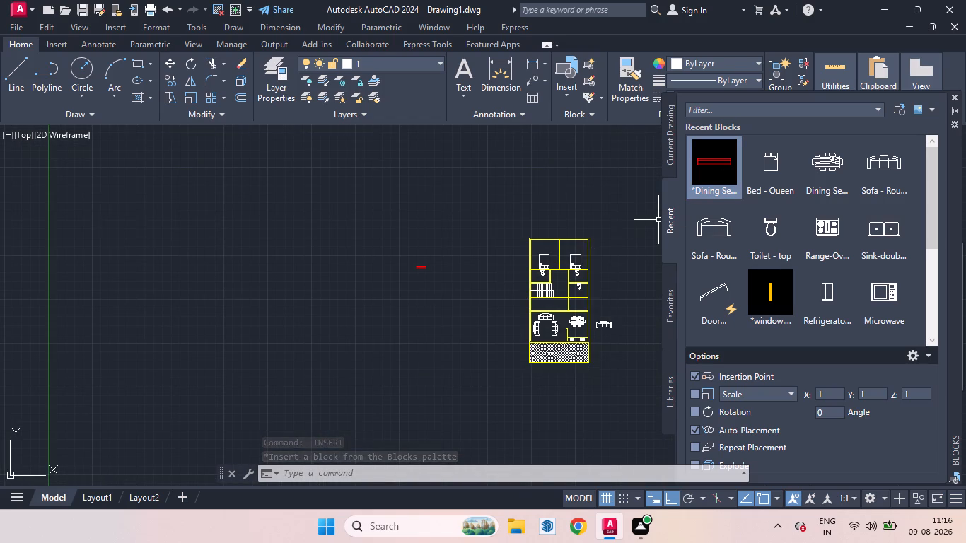
click(955, 97)
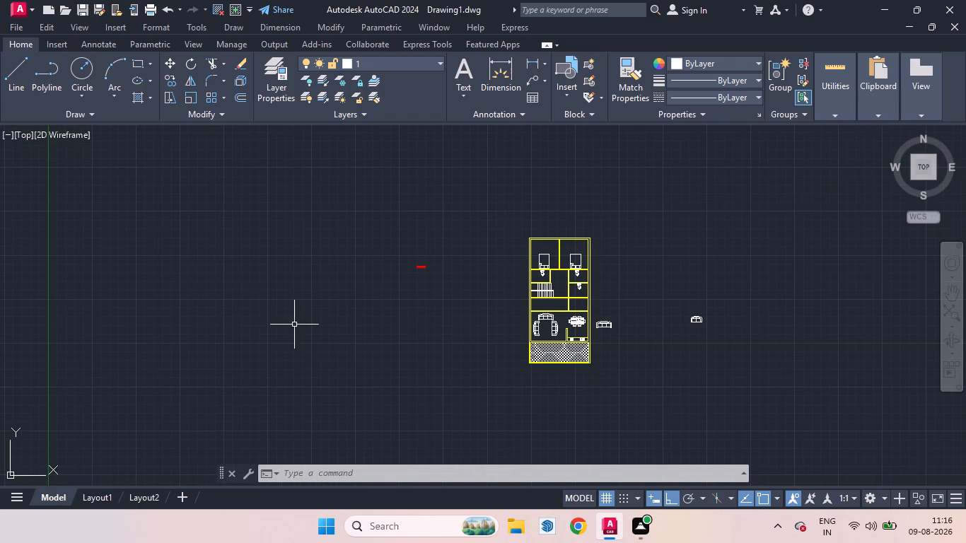
Rotate the inserted red block 90° about its southeast corner so it stands vertical.
scroll(427, 279, up, 3)
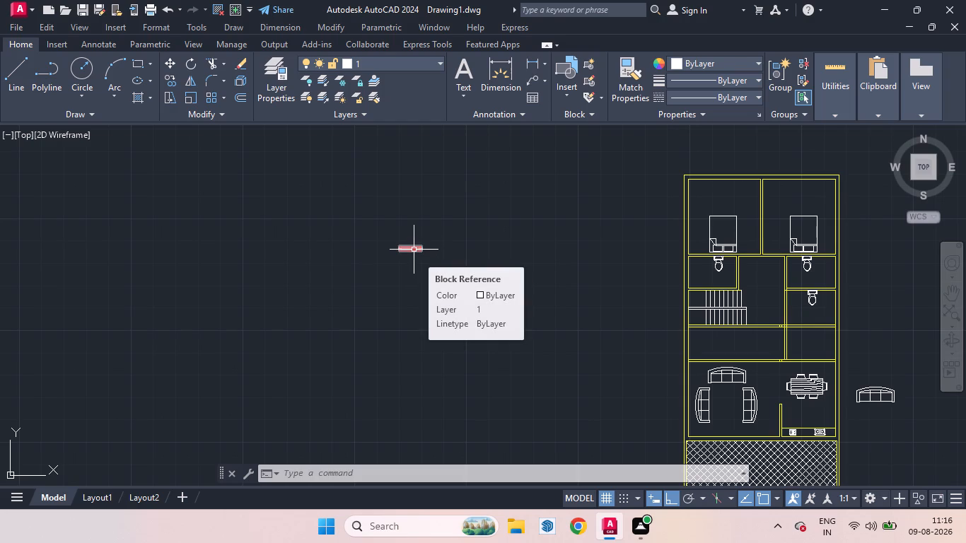
click(414, 250)
text(ro)
key(apostrophe)
key(Return)
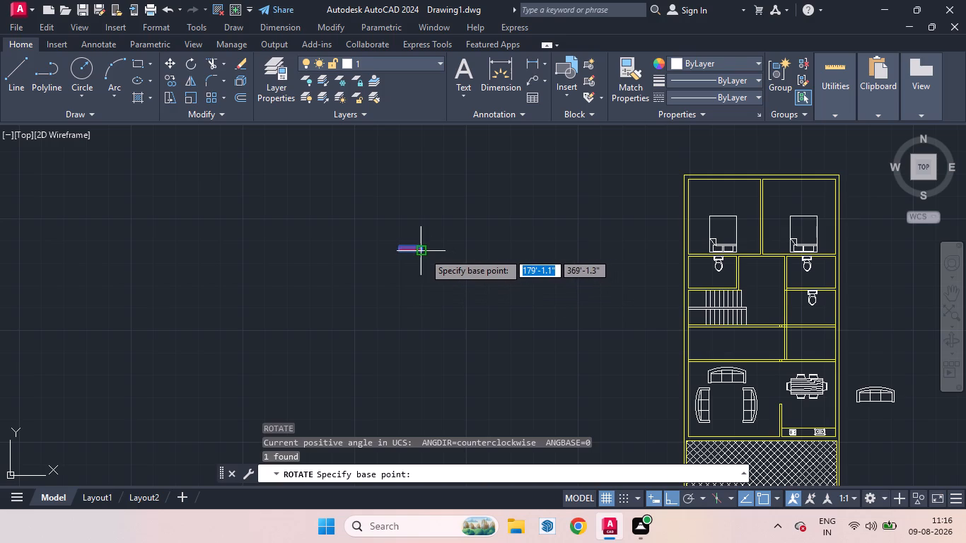
click(424, 252)
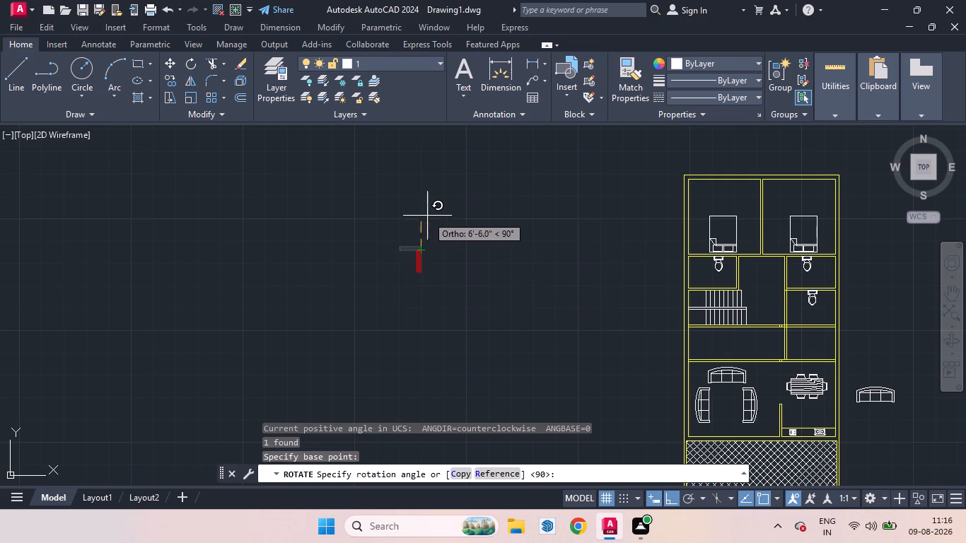
click(434, 181)
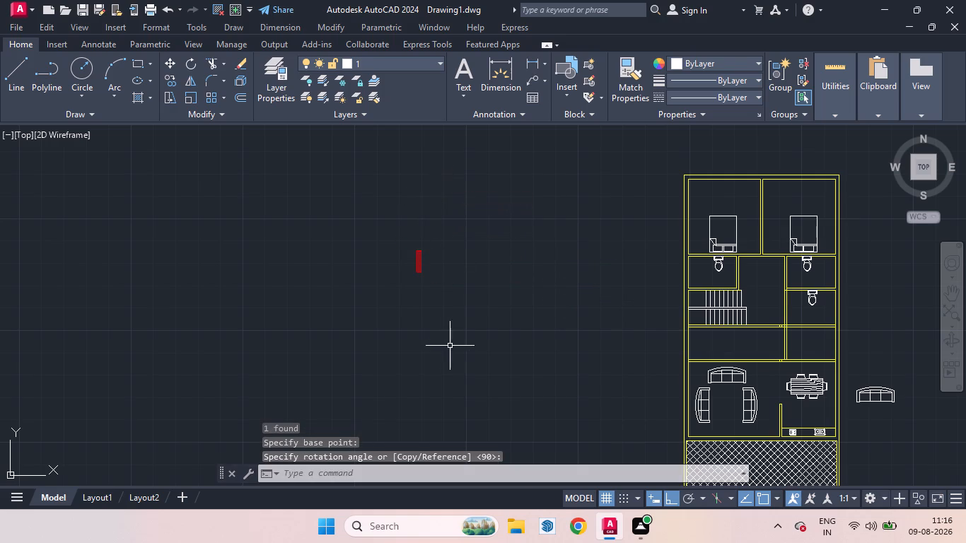
Examine the rotated red block and the floor plan's rooms around the staircase and toilets.
scroll(424, 276, up, 3)
scroll(424, 278, down, 2)
scroll(561, 329, down, 2)
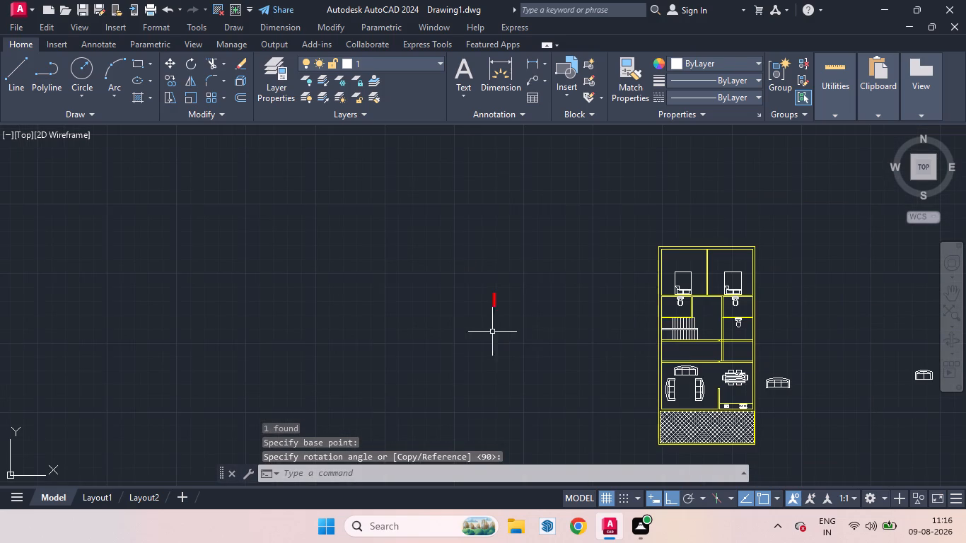
scroll(709, 335, up, 4)
scroll(661, 346, down, 1)
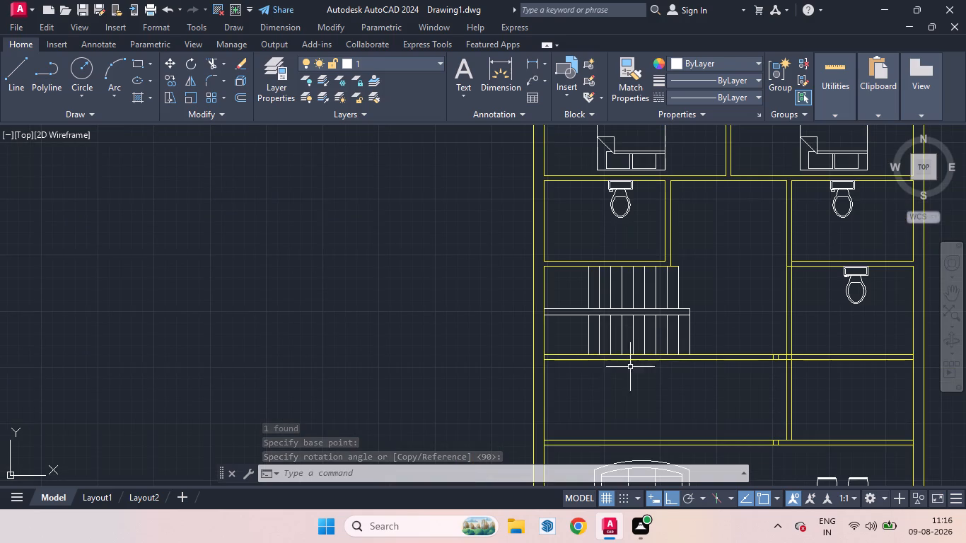
scroll(531, 392, down, 1)
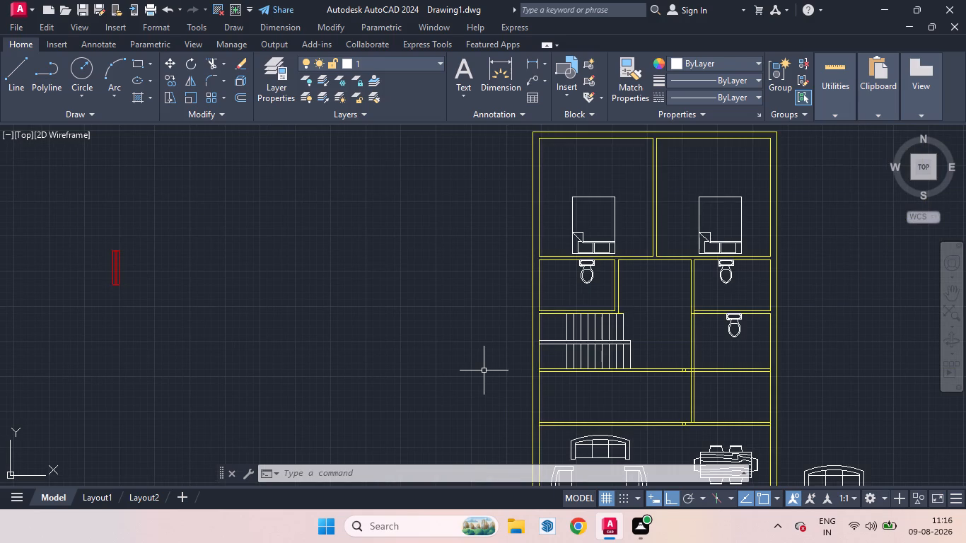
scroll(572, 383, down, 2)
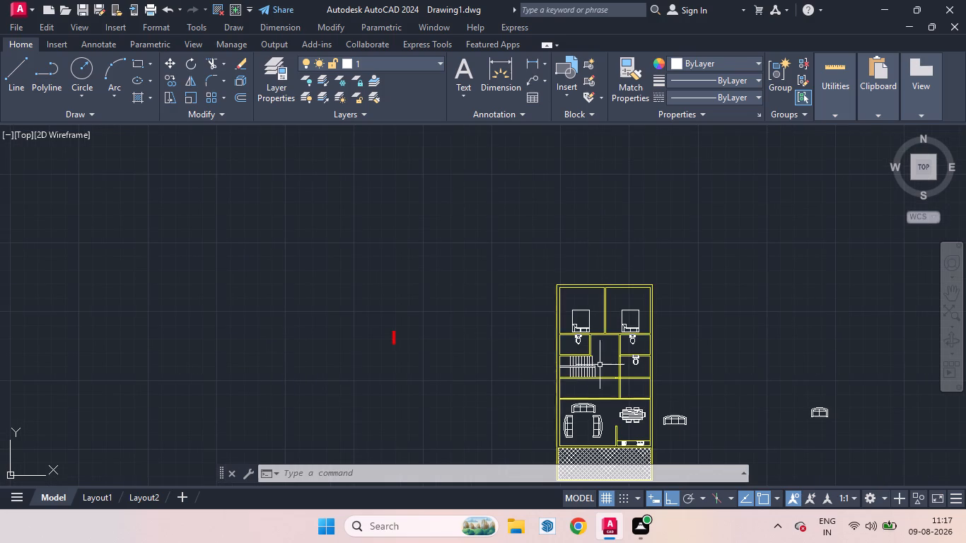
scroll(370, 347, up, 2)
scroll(401, 354, down, 2)
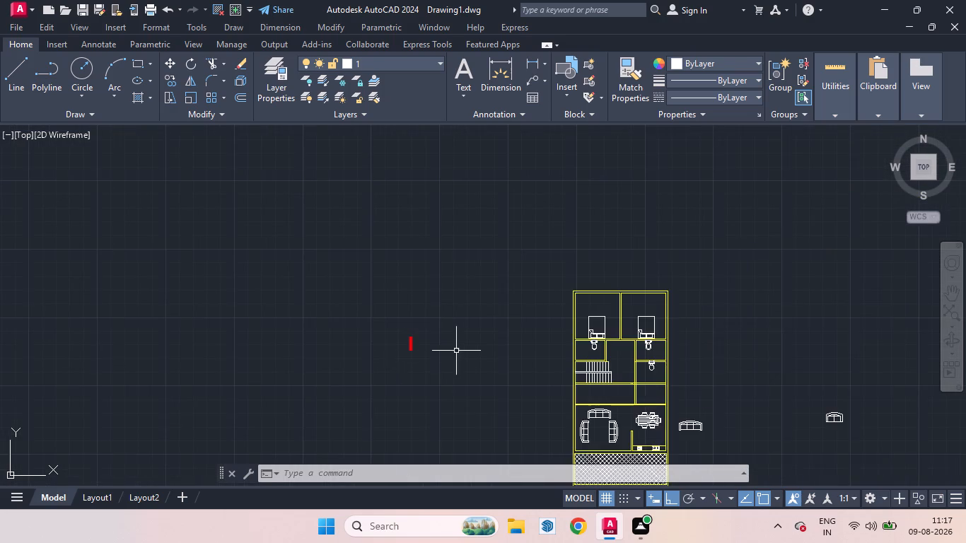
Insert the Table - Rectangular Woodgrain 60 x 30 in. block from DesignCenter's Home - Space Planner, west of the plan.
scroll(449, 370, up, 2)
text(dc)
key(Return)
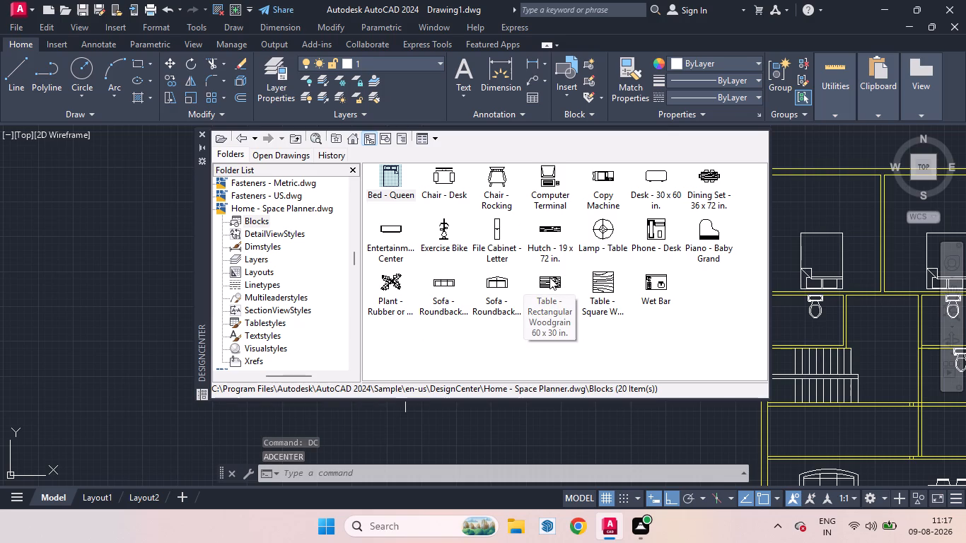
drag(549, 277, 566, 424)
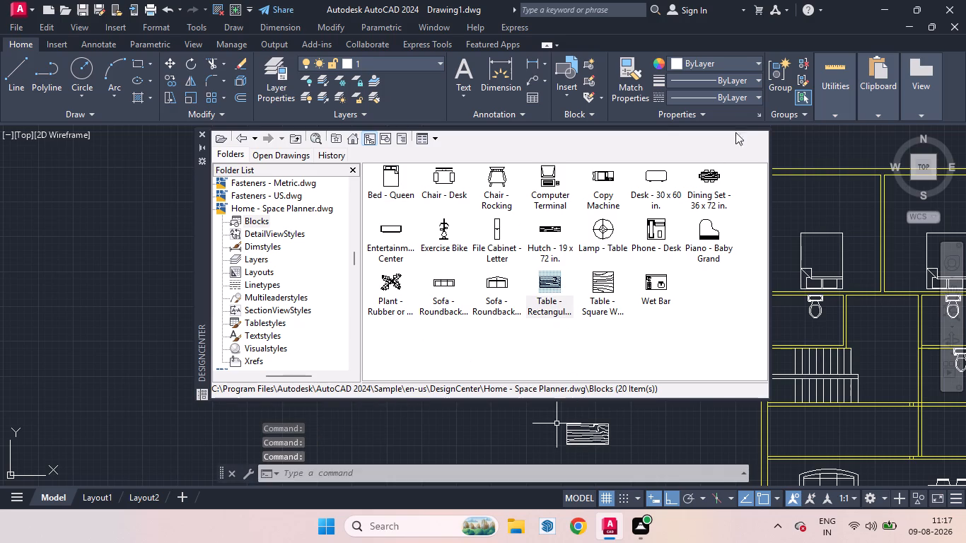
click(203, 134)
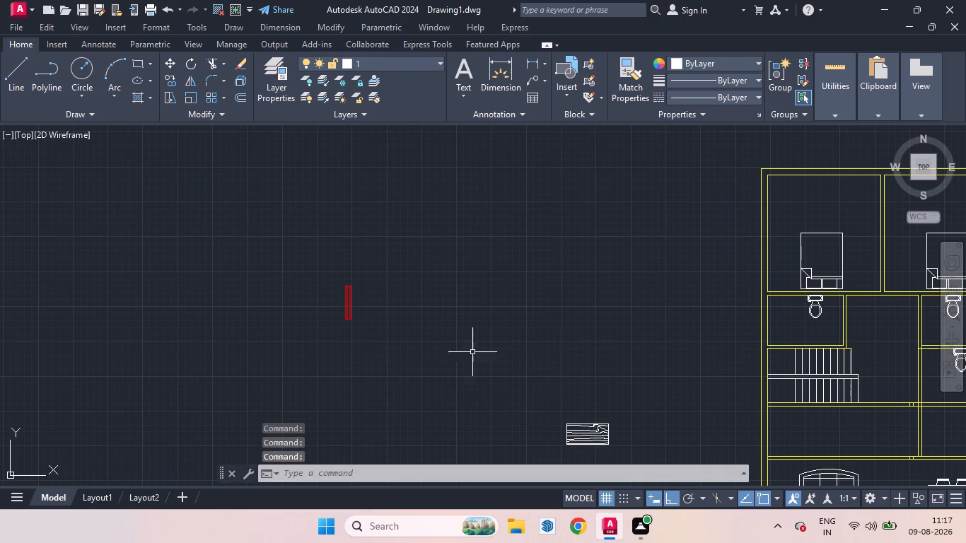
Rotate the rectangular woodgrain table 90° about its southeast corner.
scroll(557, 394, down, 2)
scroll(574, 420, up, 2)
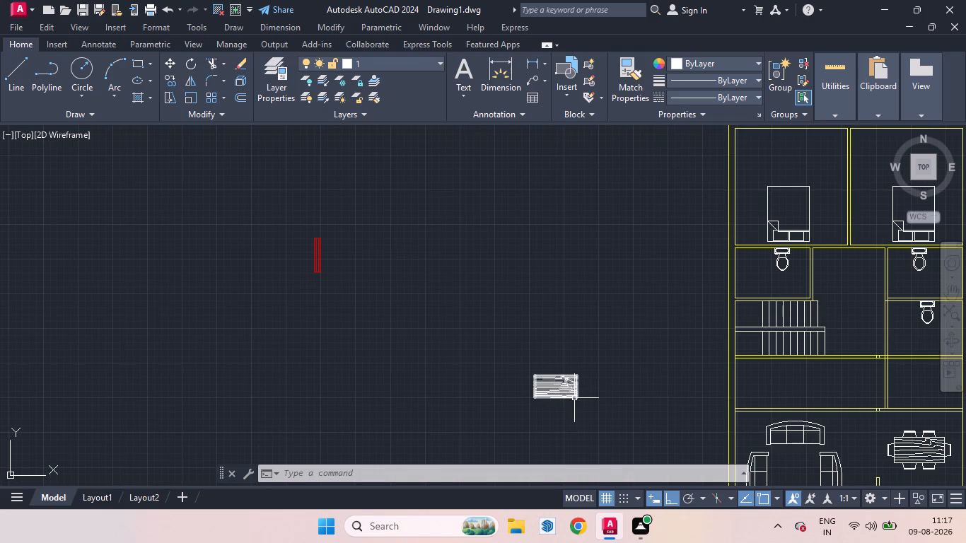
scroll(512, 408, down, 1)
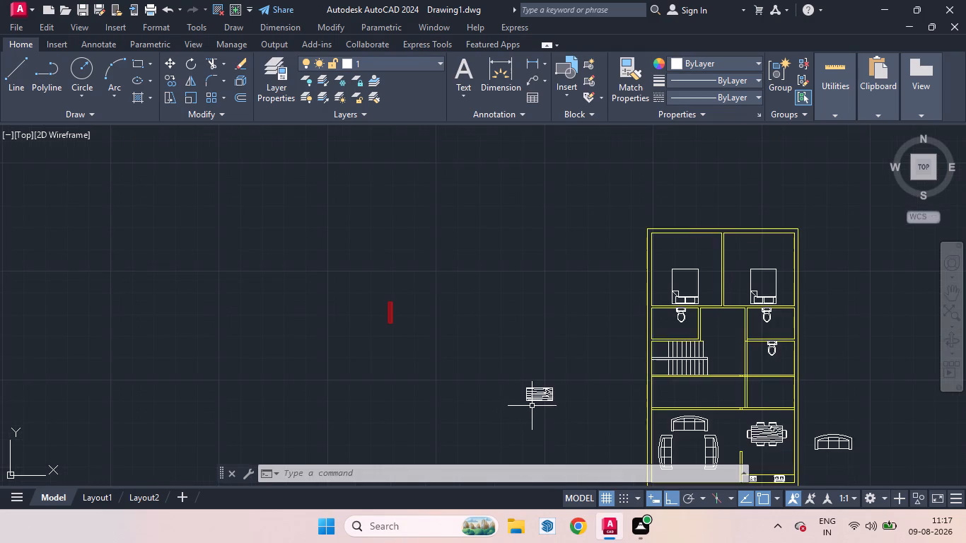
scroll(535, 406, up, 2)
click(578, 396)
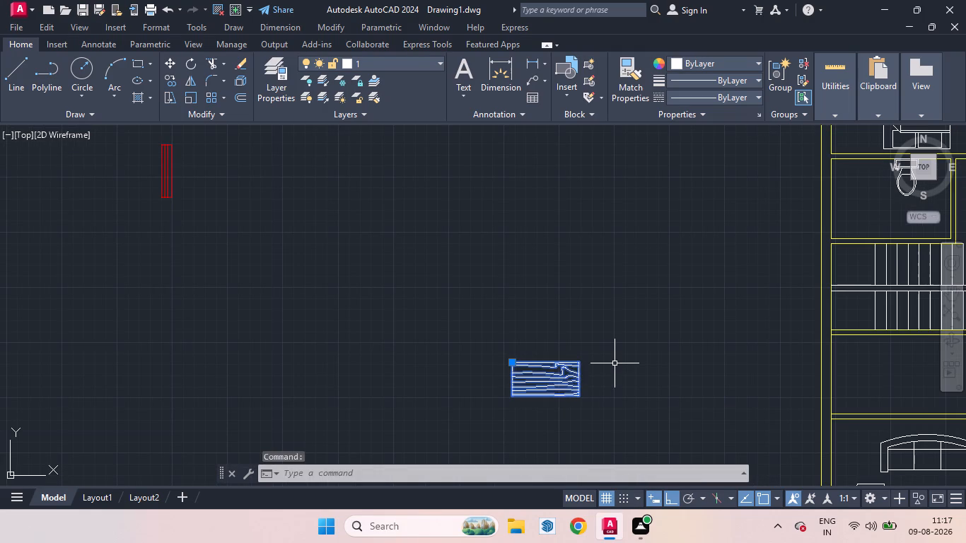
text(ro)
key(Return)
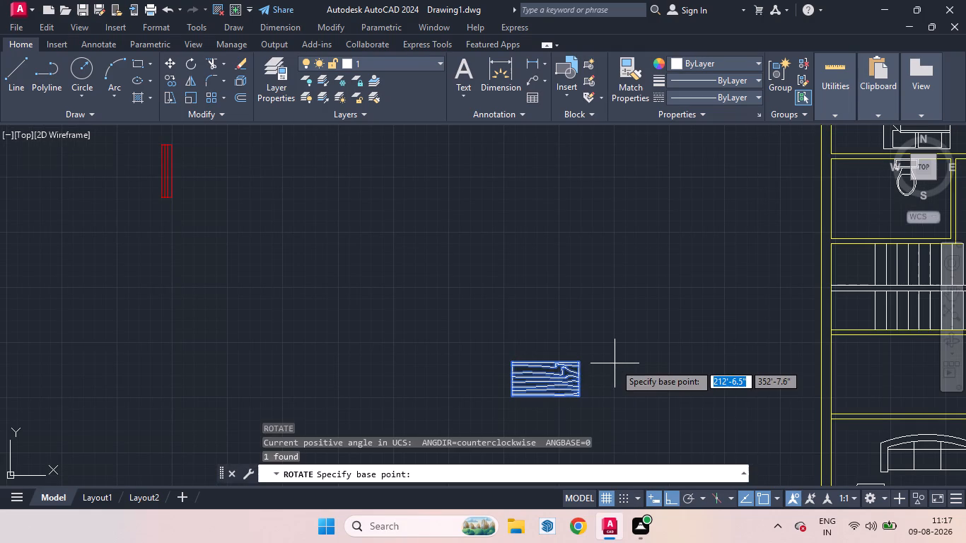
click(584, 396)
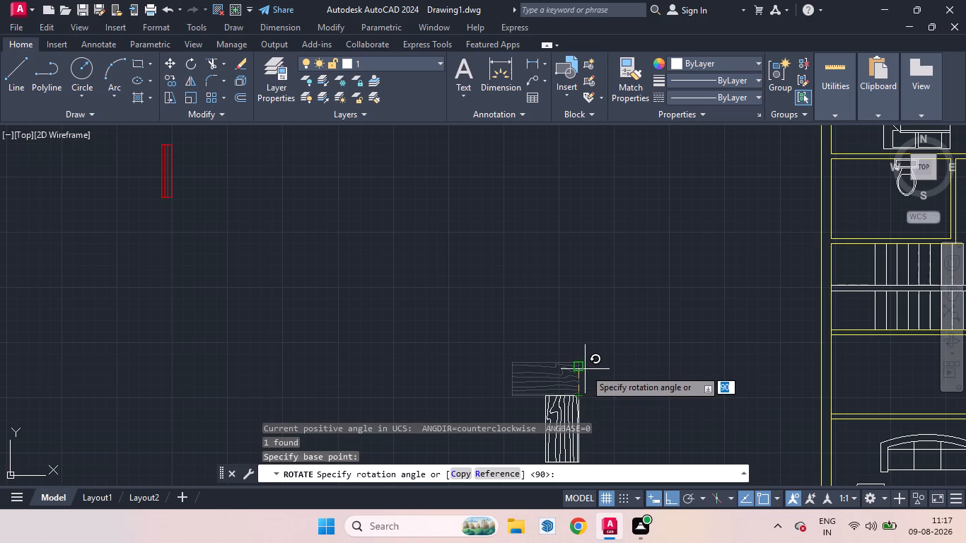
click(581, 333)
Move the rotated woodgrain table, with Ortho off, into the living area between the two facing sofas.
click(578, 415)
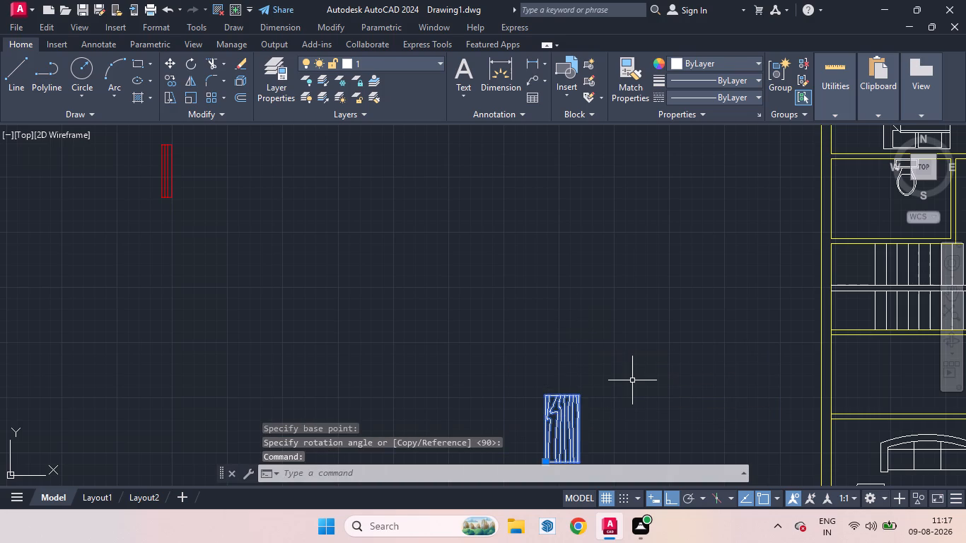
key(m)
key(Return)
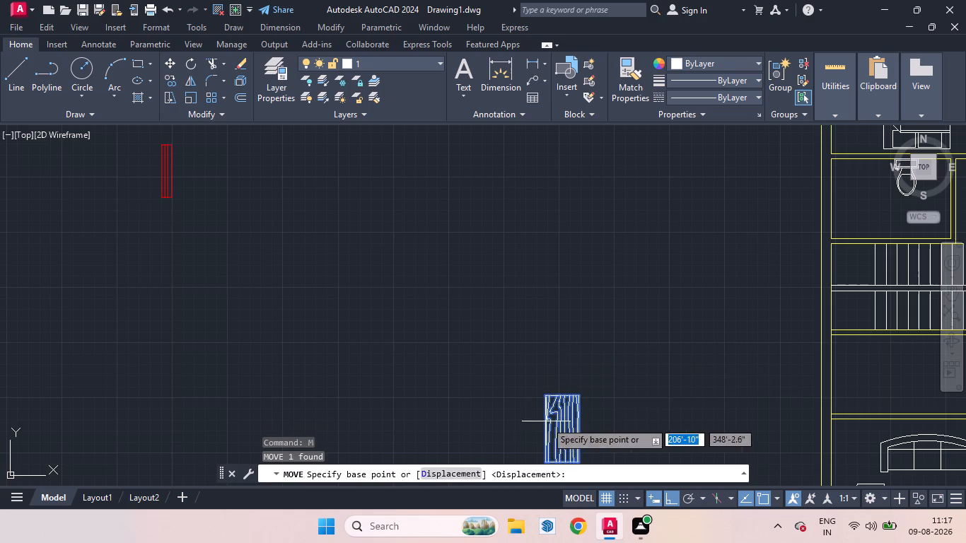
click(667, 502)
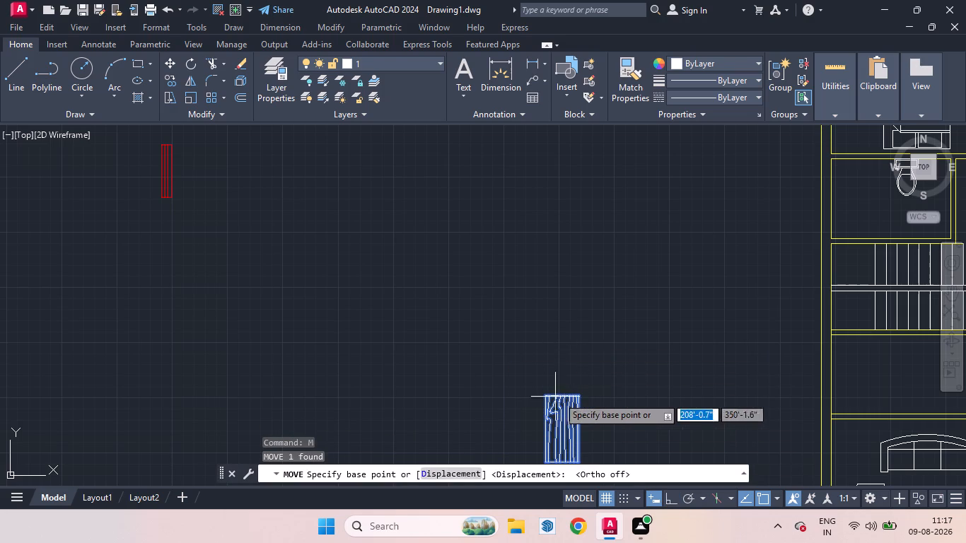
click(574, 392)
scroll(550, 368, down, 4)
scroll(601, 381, up, 7)
scroll(593, 319, down, 3)
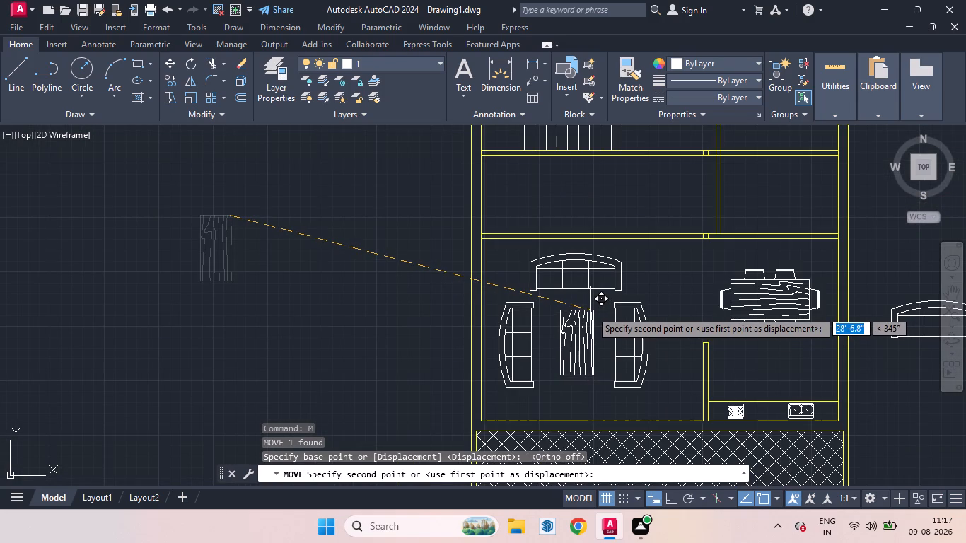
click(590, 310)
Erase the sofa on the east side of the woodgrain centre table in the living area.
scroll(433, 402, down, 2)
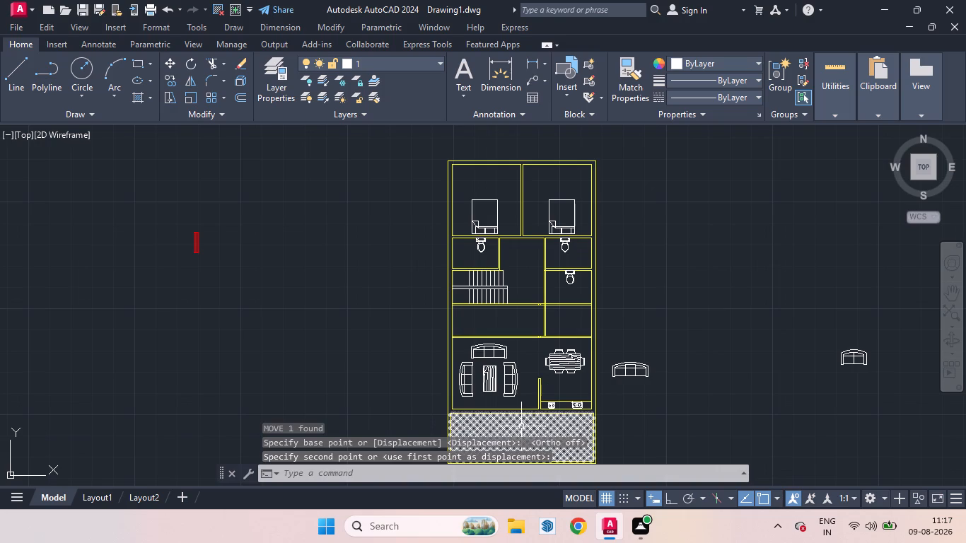
click(511, 379)
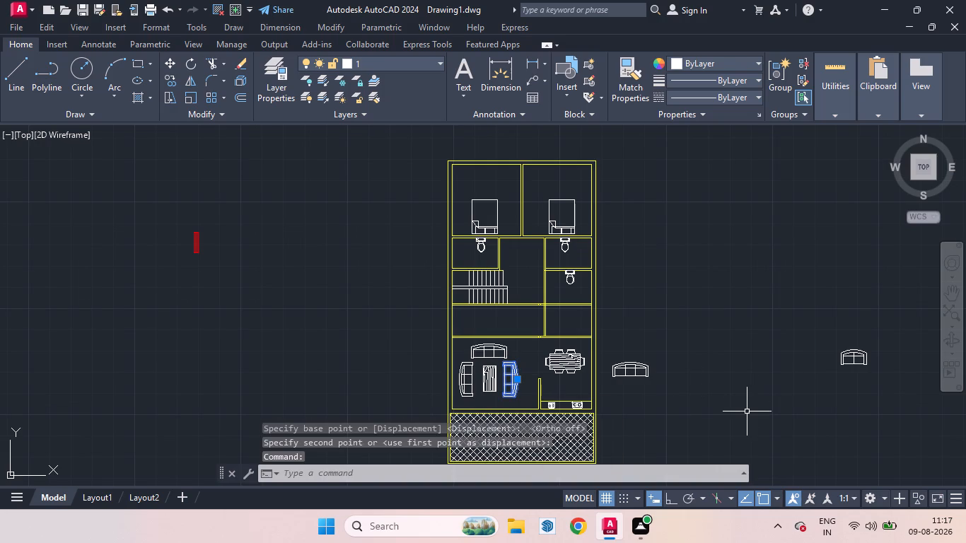
key(Delete)
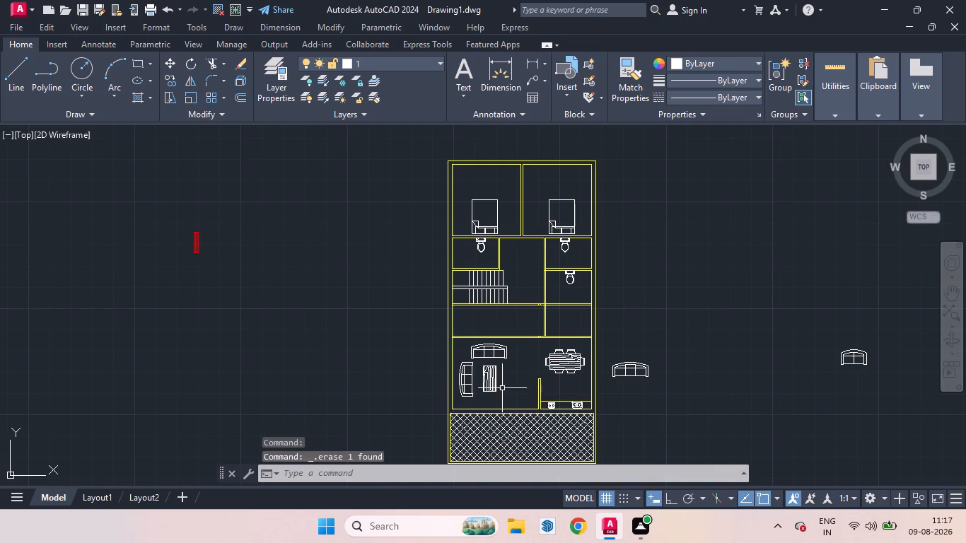
Erase the two spare sofas lying outside the plan to the east.
scroll(658, 354, down, 1)
scroll(656, 373, up, 1)
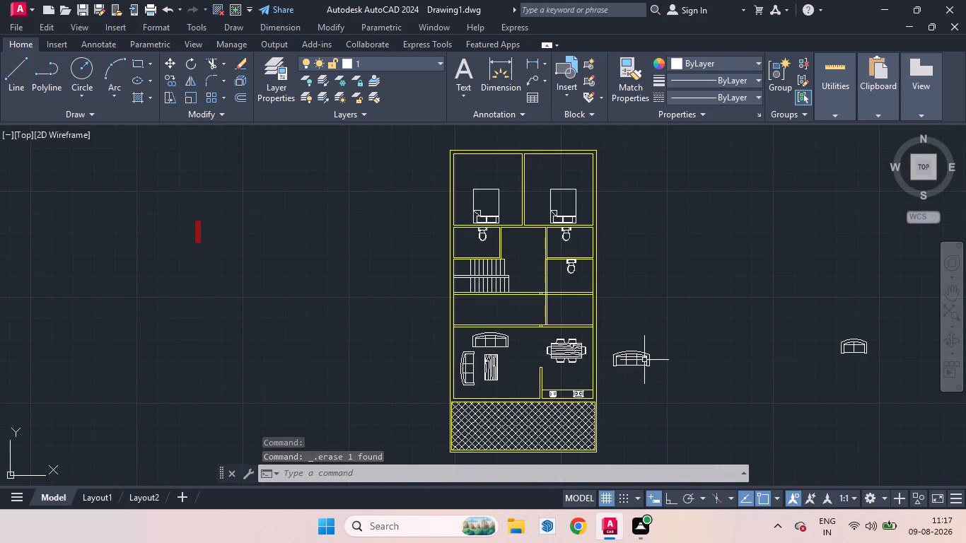
click(644, 360)
click(627, 358)
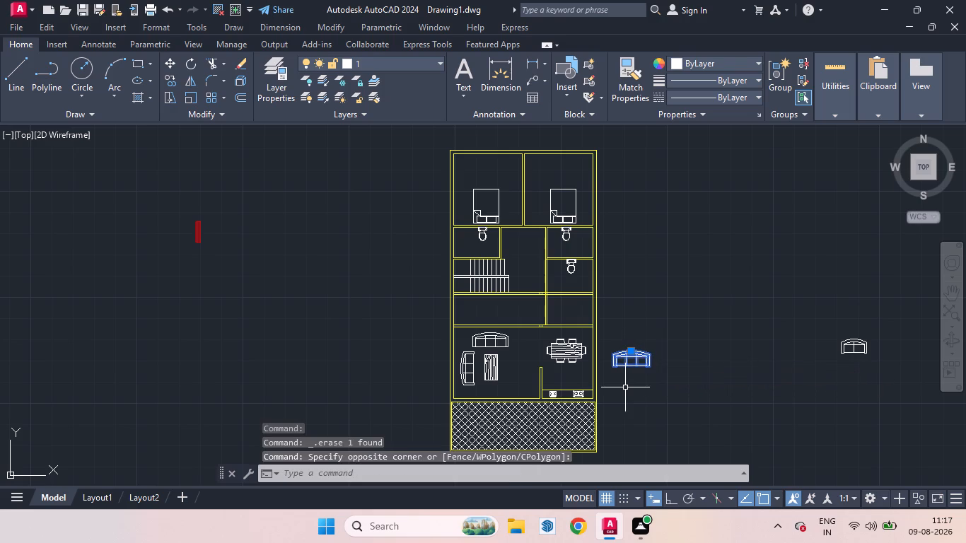
key(Delete)
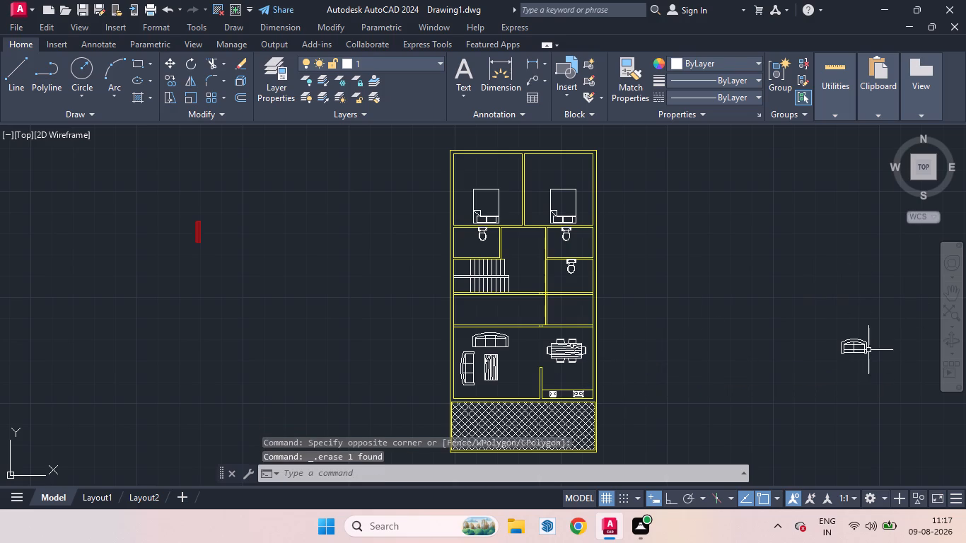
click(859, 354)
key(Delete)
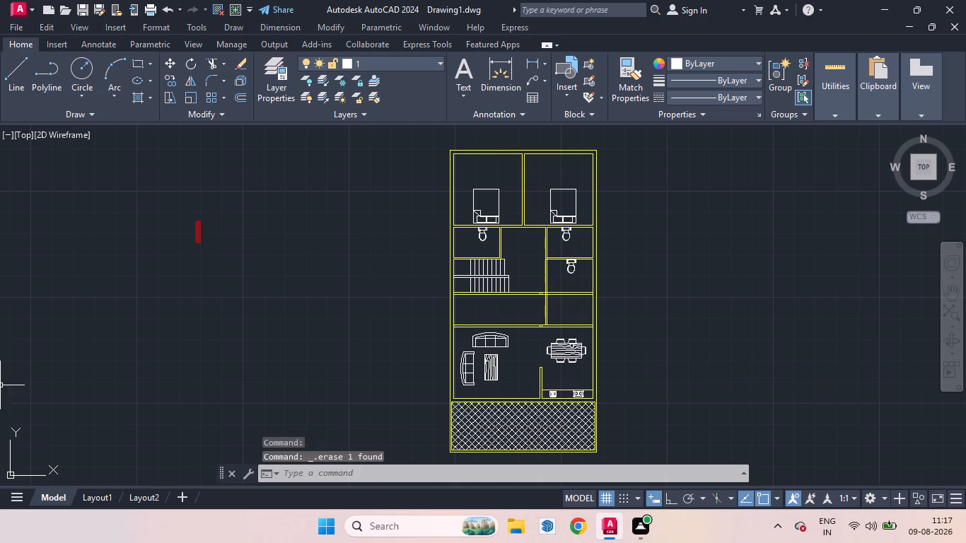
Move the red window block from west of the plan into the west outer wall of the northwest bedroom.
click(199, 241)
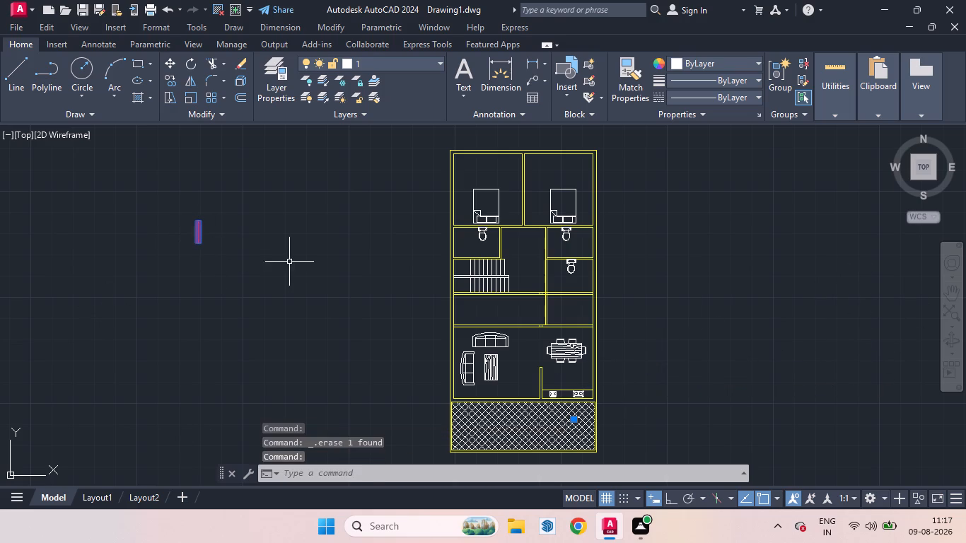
key(m)
key(Return)
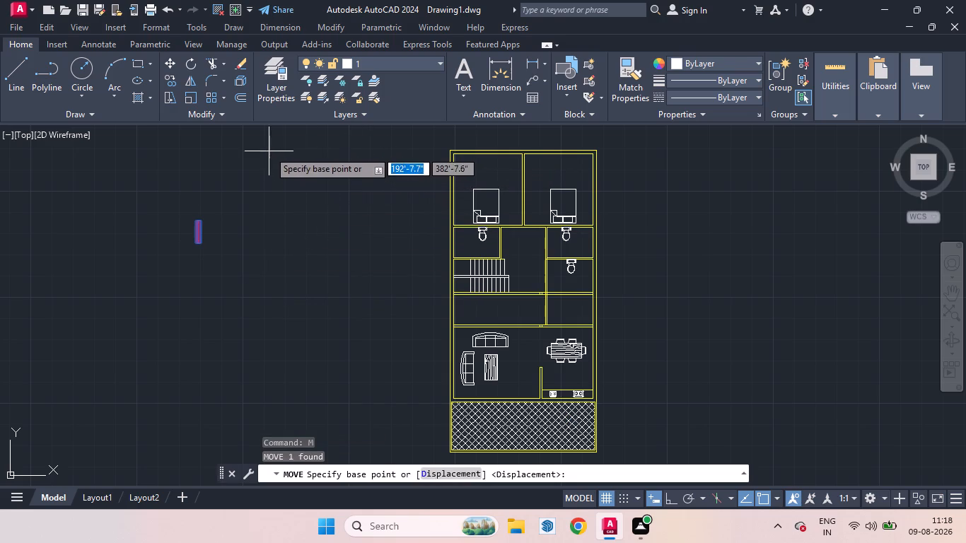
click(199, 221)
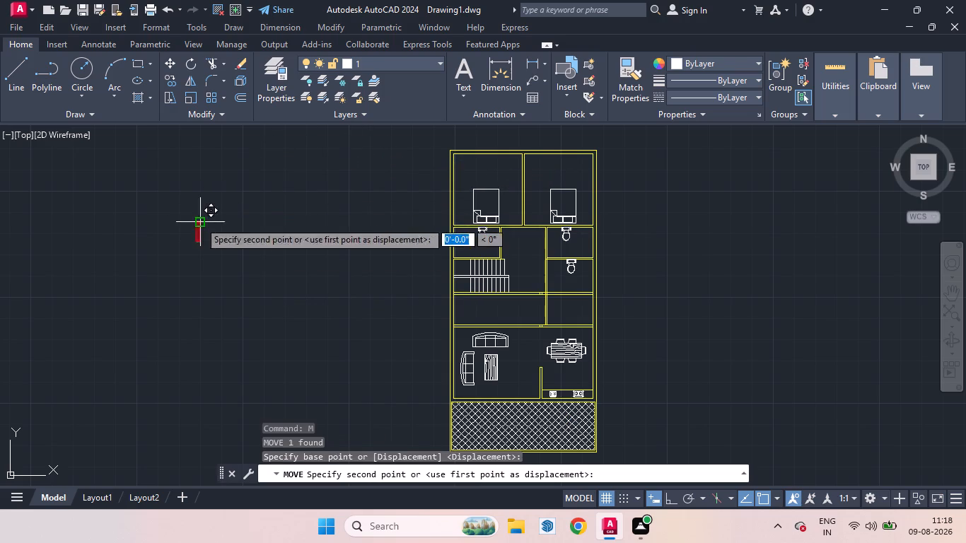
scroll(442, 188, up, 5)
scroll(450, 215, down, 2)
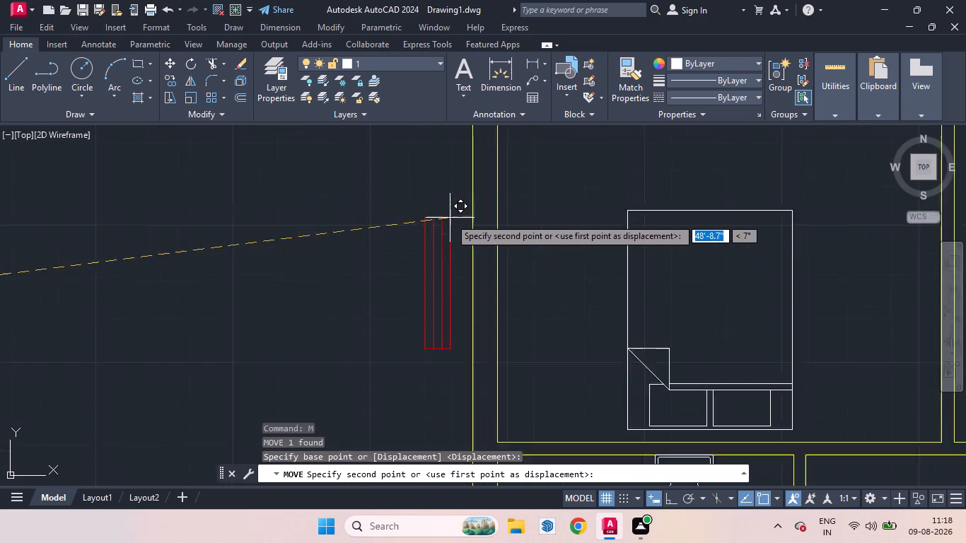
scroll(450, 218, down, 3)
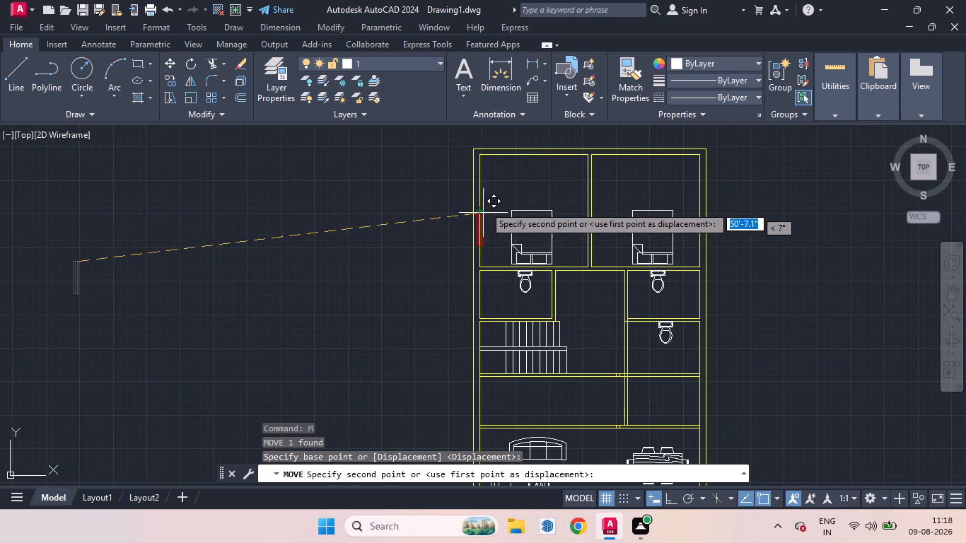
scroll(482, 194, up, 3)
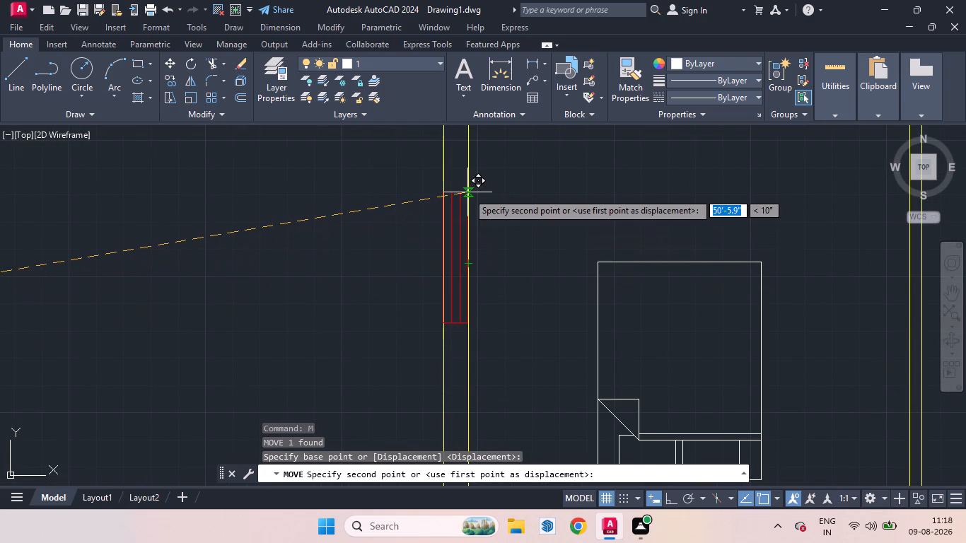
click(467, 192)
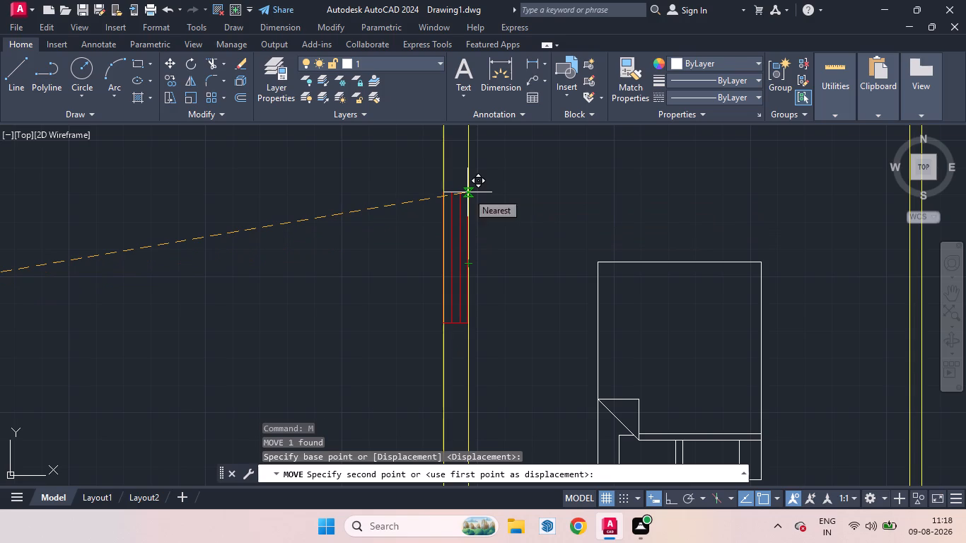
Copy the bedroom window block, with Ortho on, about 17'-3" south along the west wall to beside the staircase.
scroll(318, 302, down, 3)
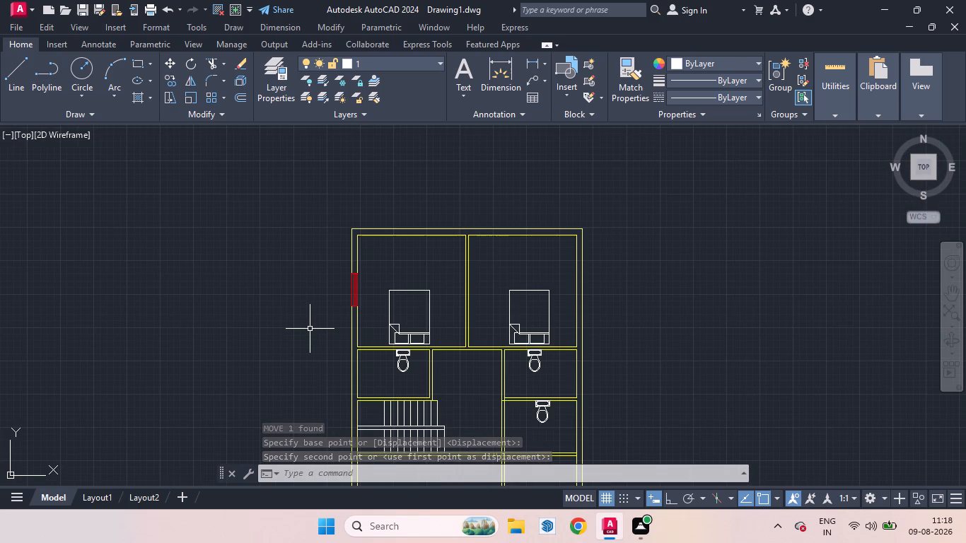
click(354, 293)
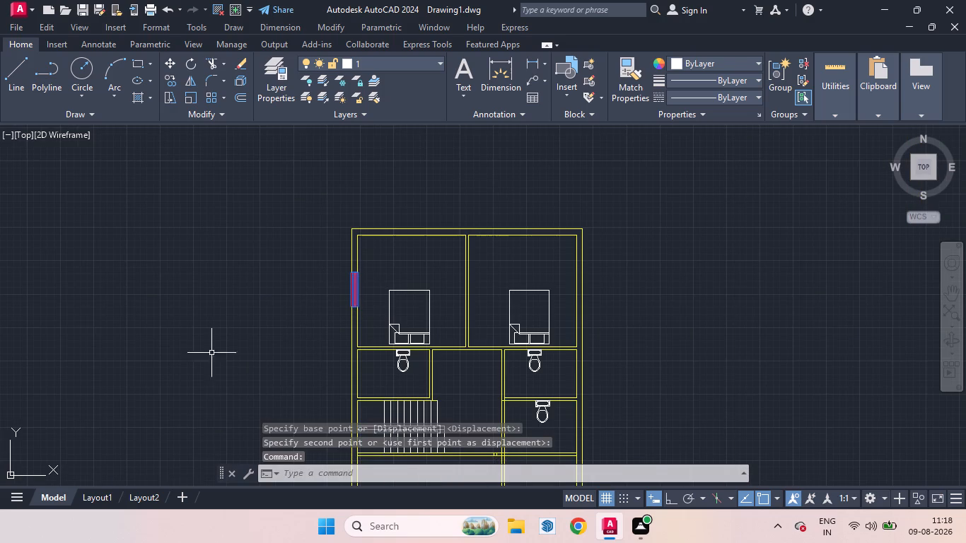
key(c)
key(o)
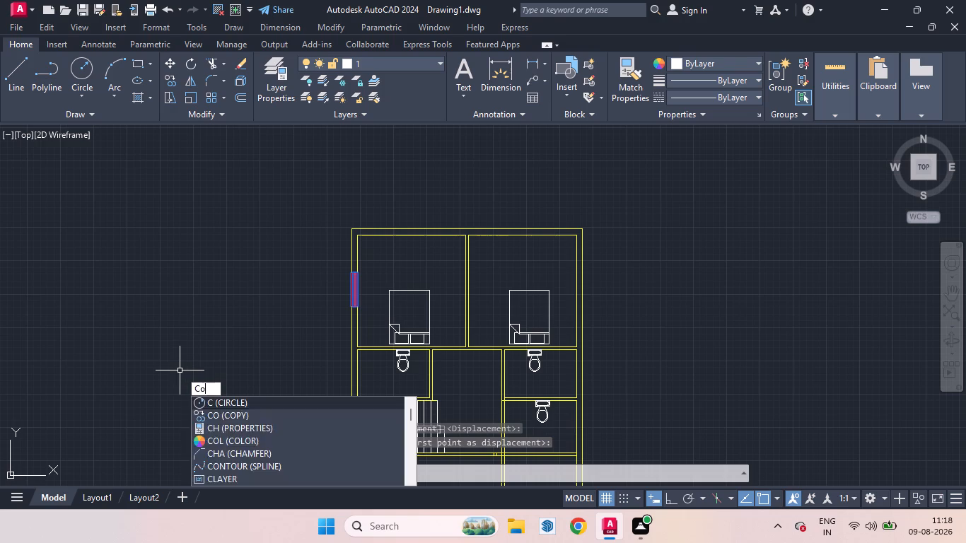
key(Return)
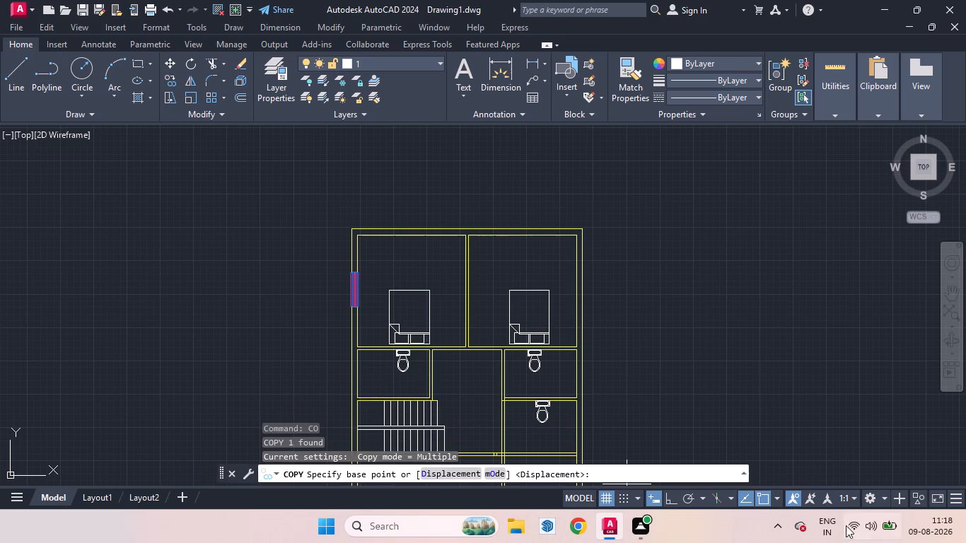
click(668, 501)
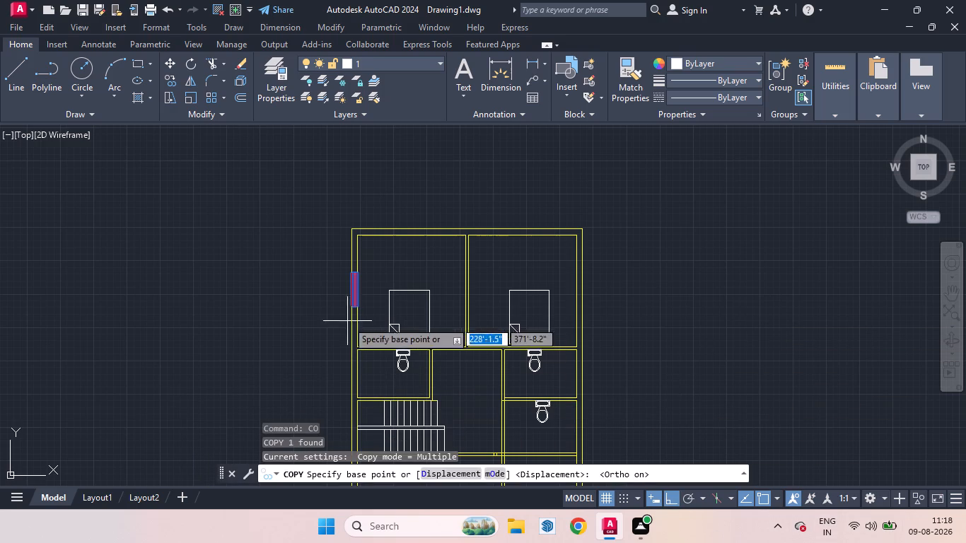
click(350, 309)
scroll(367, 351, down, 3)
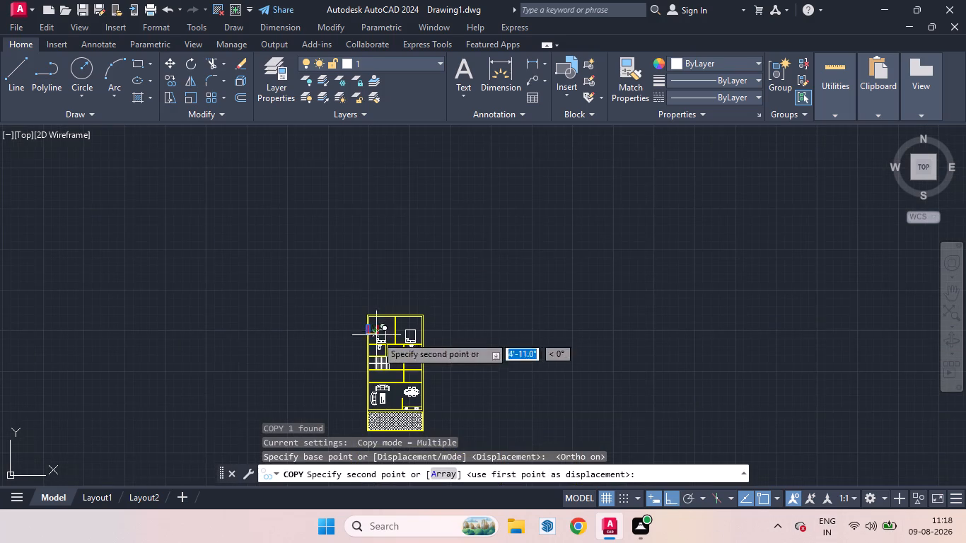
scroll(372, 370, up, 4)
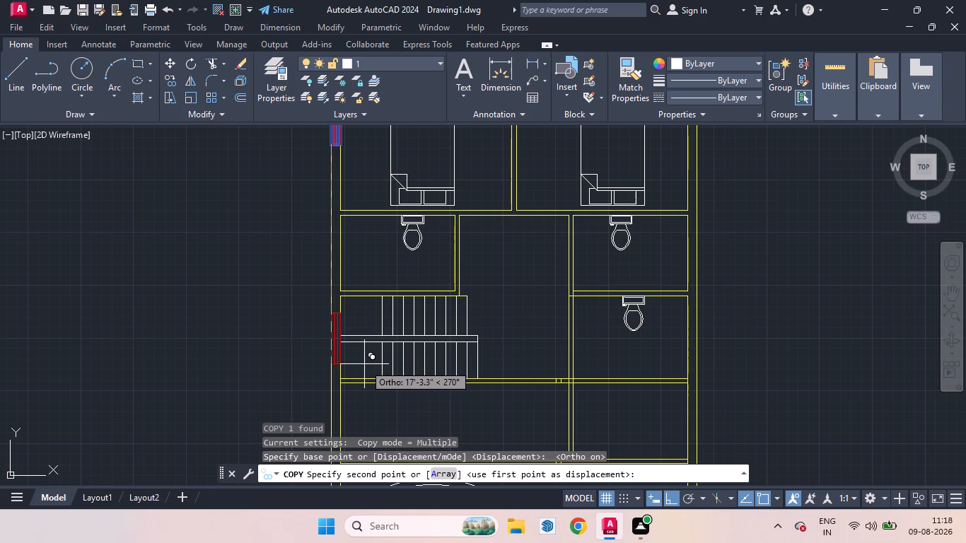
click(364, 364)
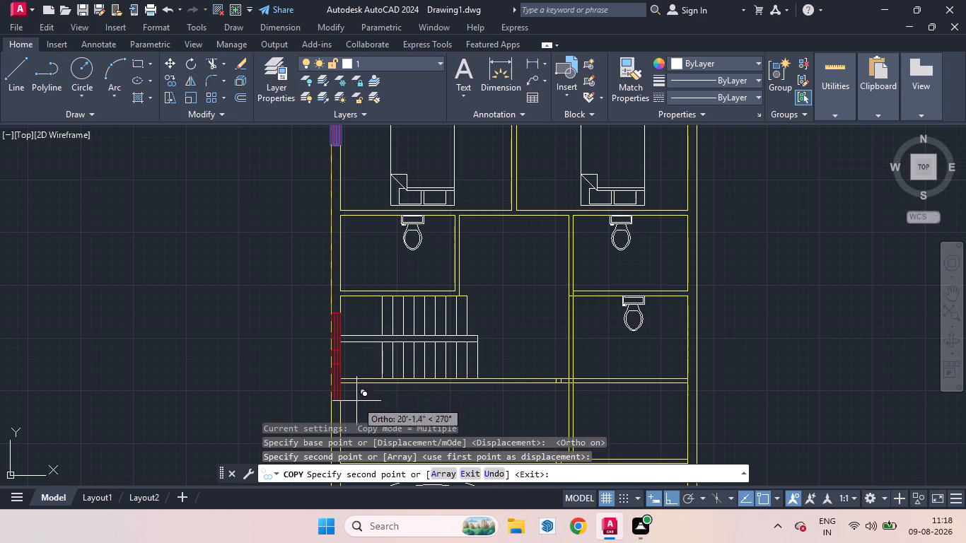
Copy the bedroom window block about 35' south into the west wall beside the living area's west sofa.
scroll(366, 380, down, 5)
scroll(375, 394, up, 2)
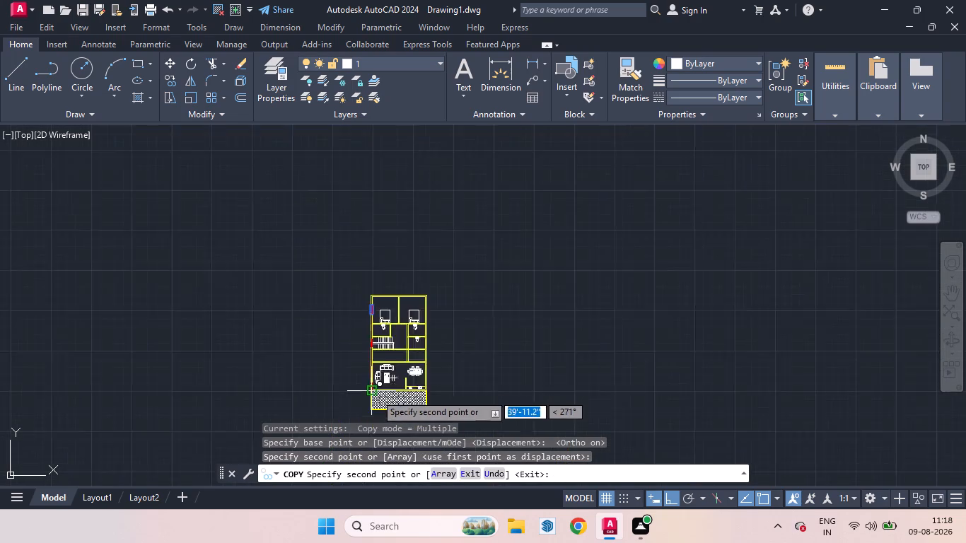
scroll(376, 394, up, 2)
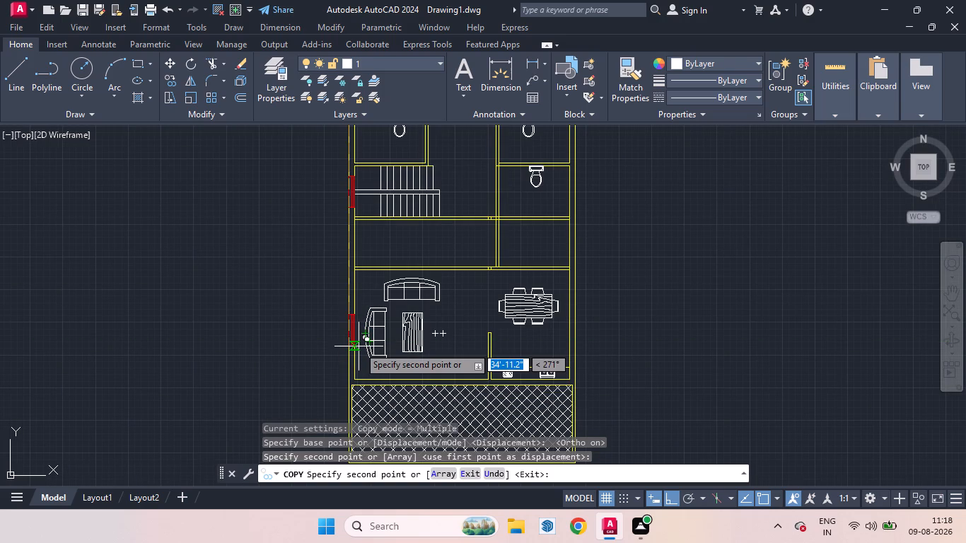
click(359, 346)
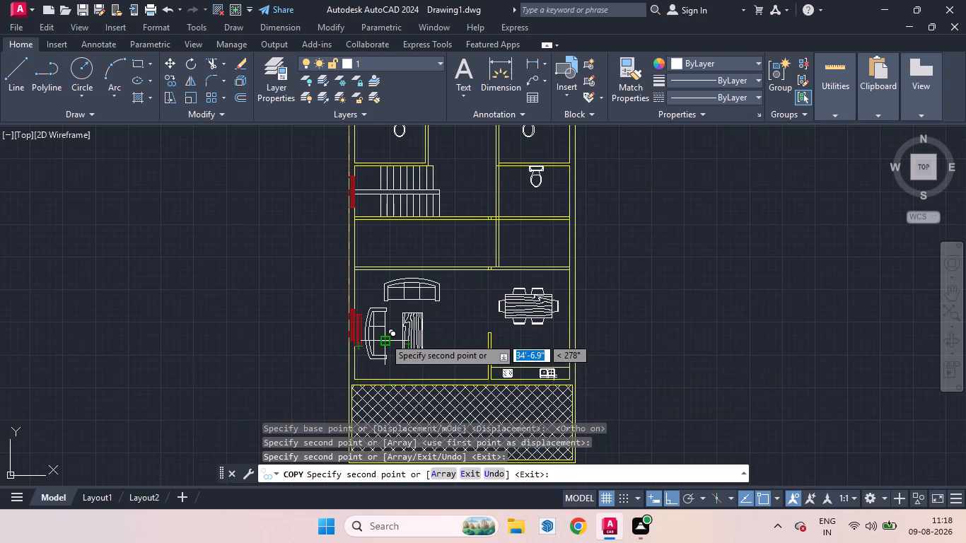
click(334, 347)
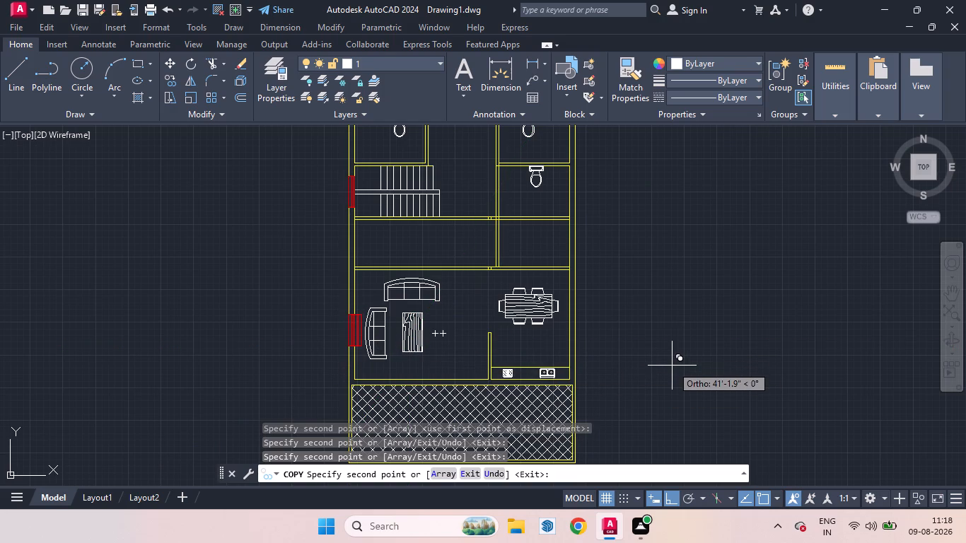
key(Escape)
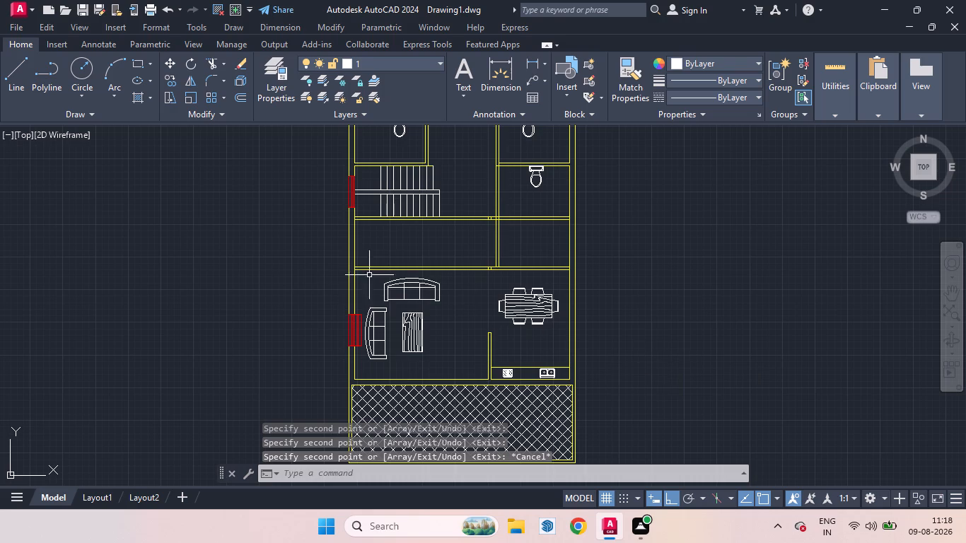
Erase the stray window copy just inside the west wall of the living area.
scroll(353, 314, up, 3)
click(361, 333)
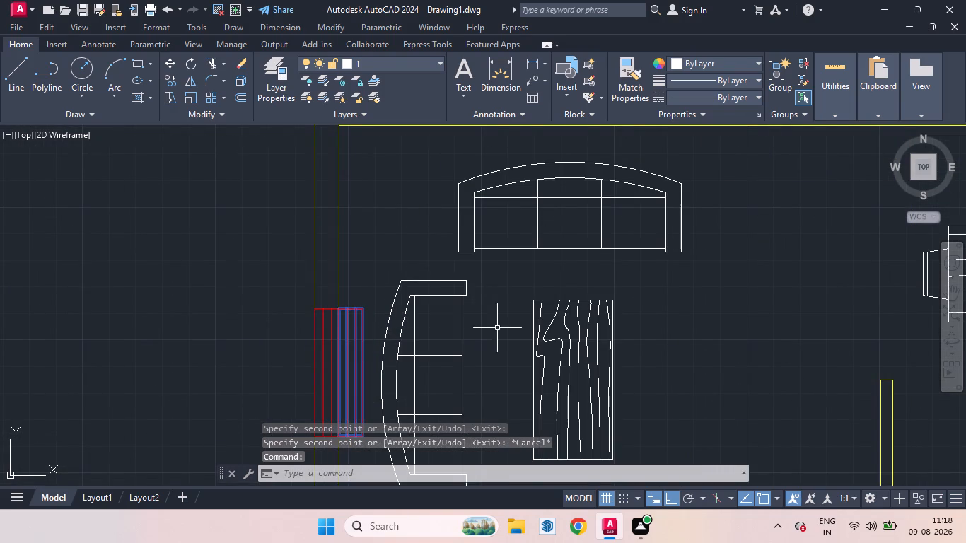
key(Delete)
Examine the furnished floor plan and the window blocks along its west wall.
scroll(595, 326, down, 2)
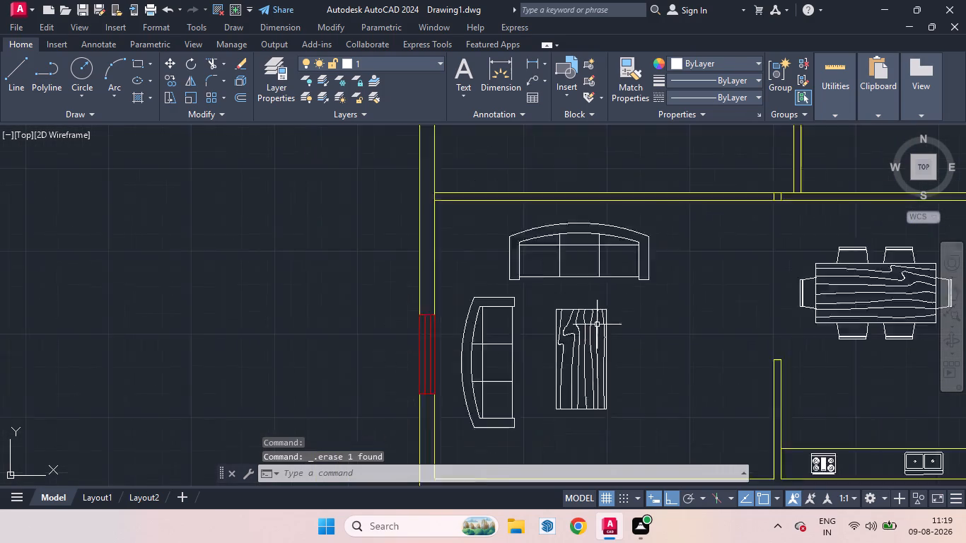
scroll(599, 325, down, 2)
scroll(622, 417, down, 1)
scroll(594, 286, up, 2)
scroll(562, 325, down, 2)
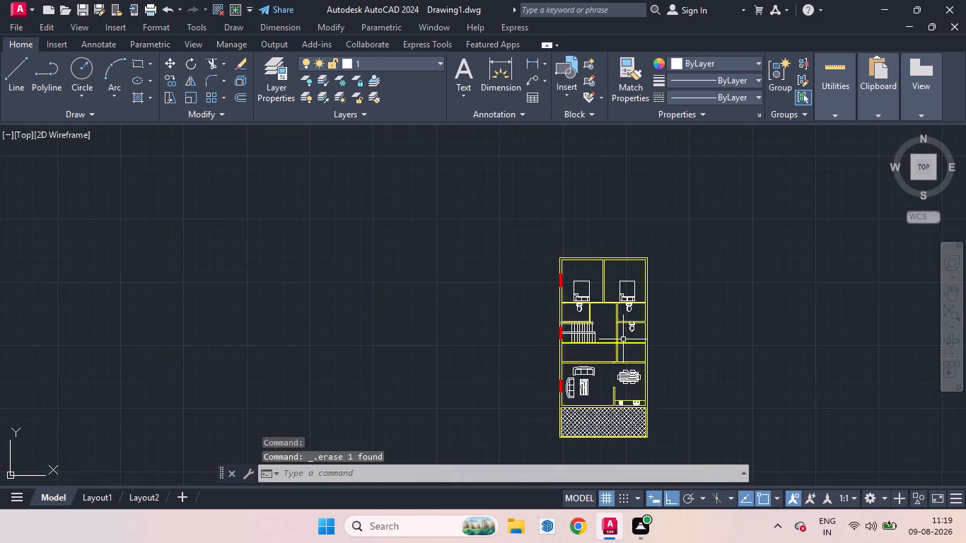
scroll(647, 402, up, 2)
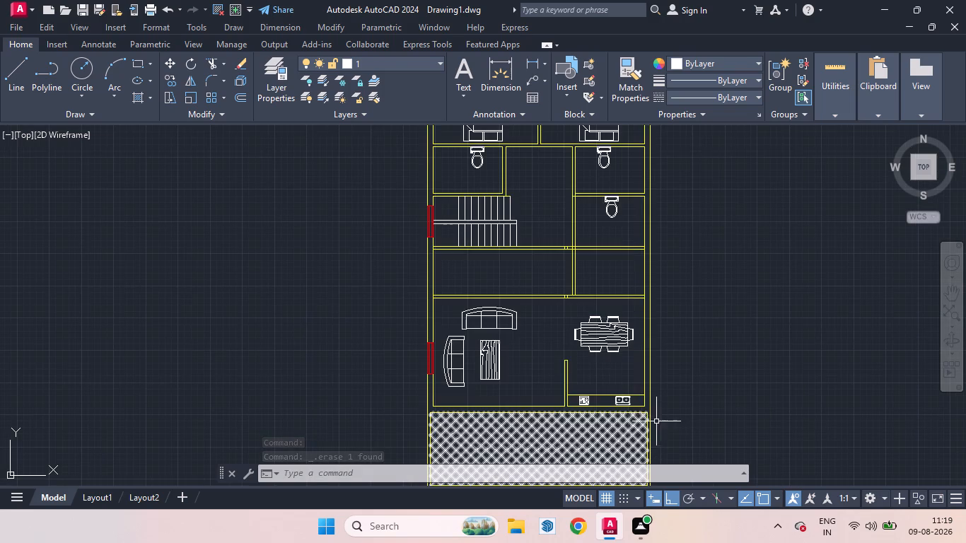
scroll(628, 423, down, 1)
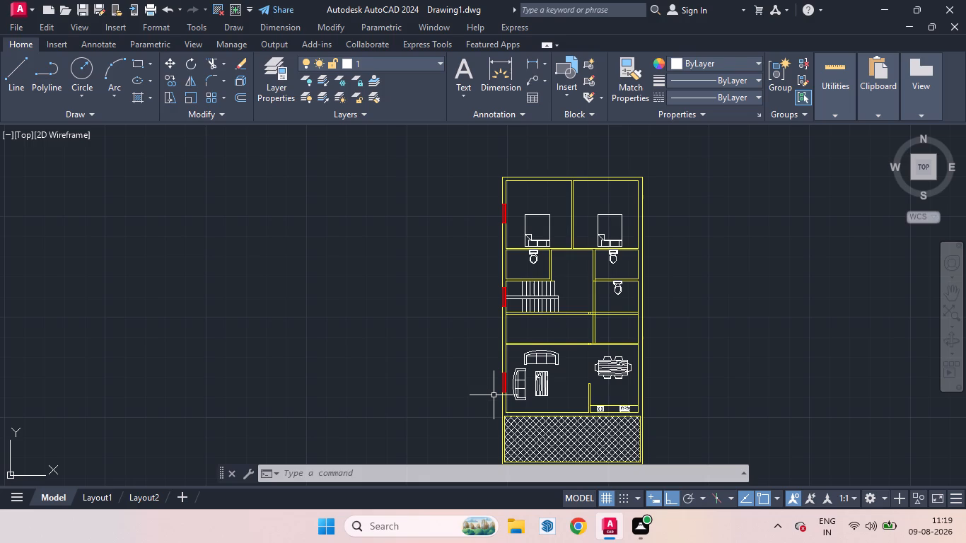
Copy the staircase window block, with Ortho on, about 6'-9" south along the west wall into the room below the staircase.
scroll(508, 298, up, 2)
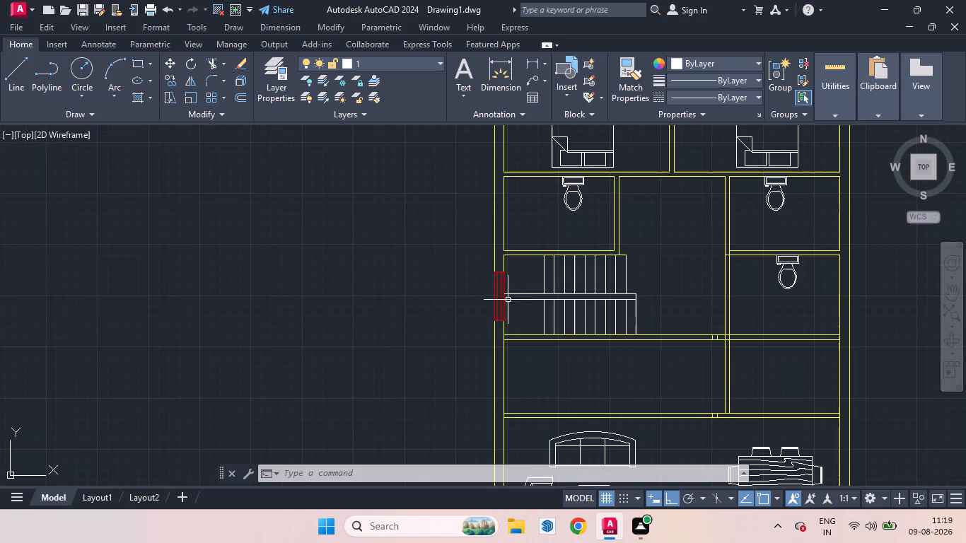
click(500, 300)
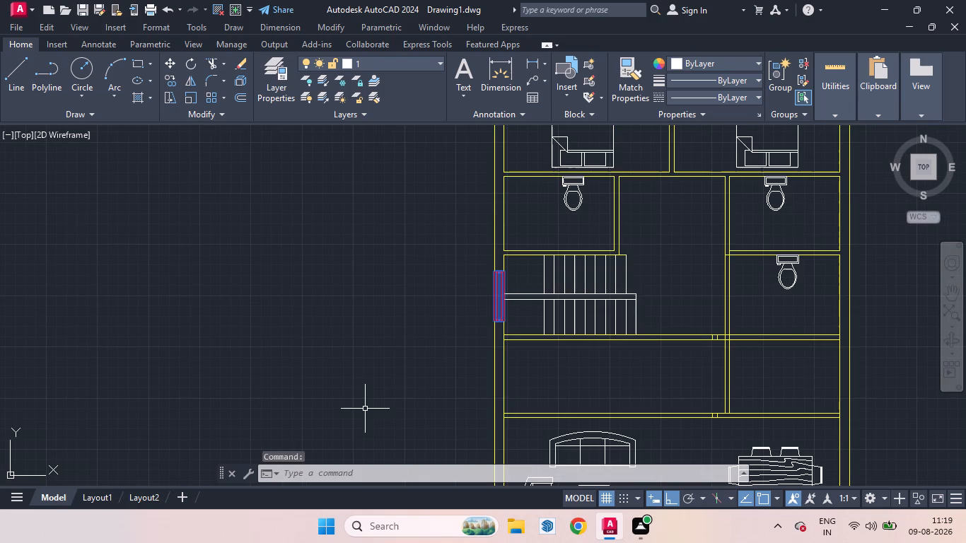
text(co)
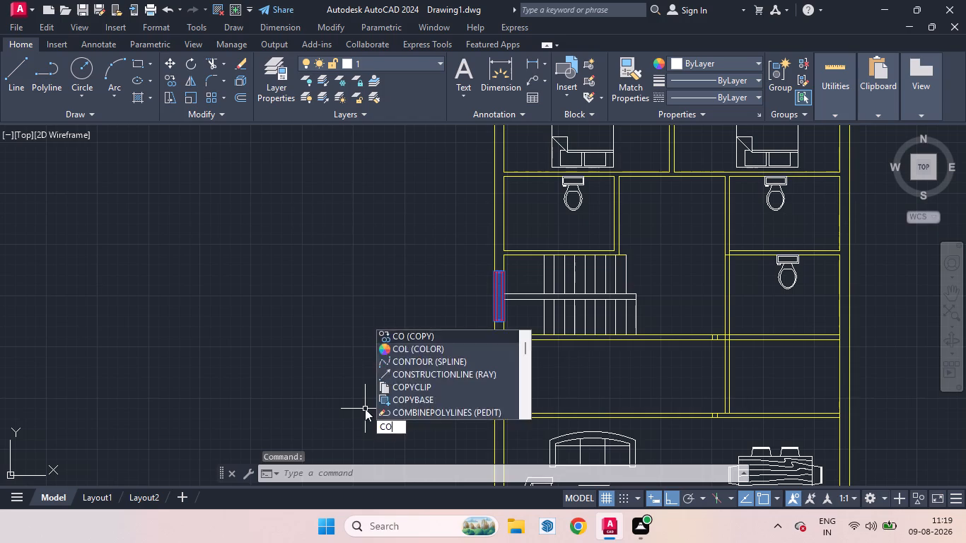
key(Return)
click(499, 320)
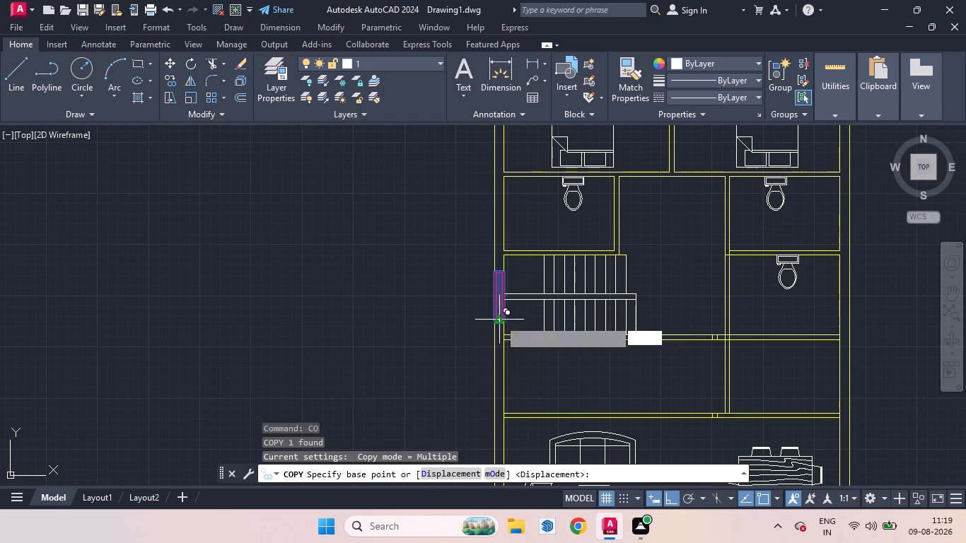
scroll(500, 396, down, 2)
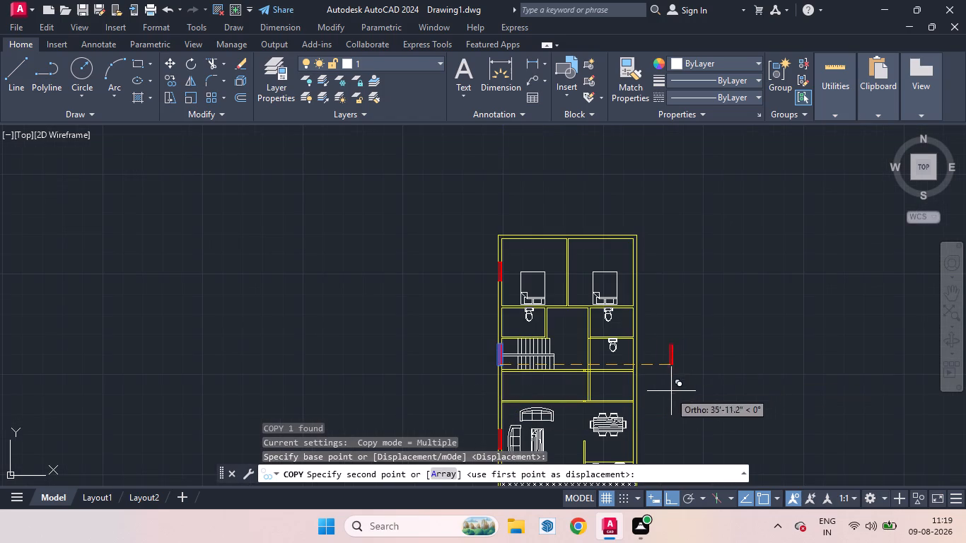
scroll(503, 405, up, 3)
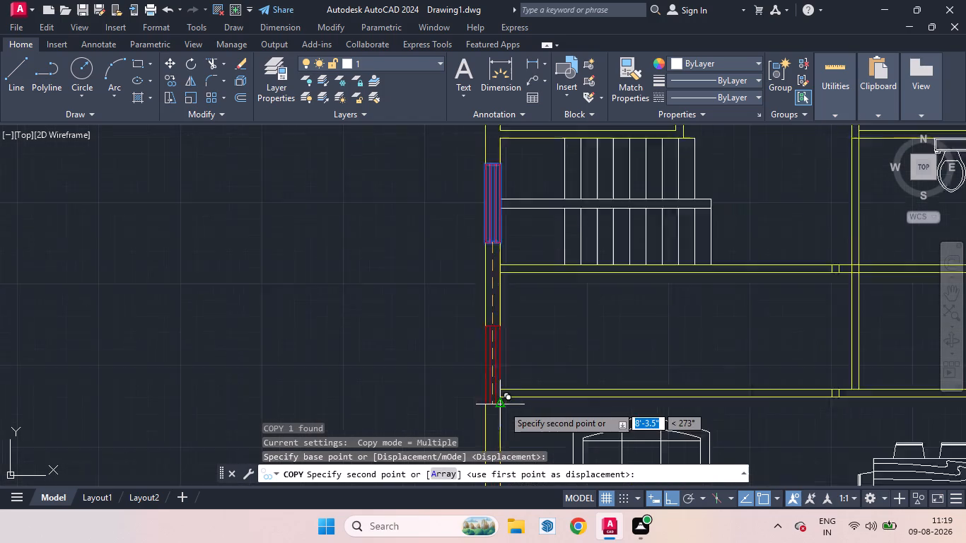
scroll(503, 405, up, 1)
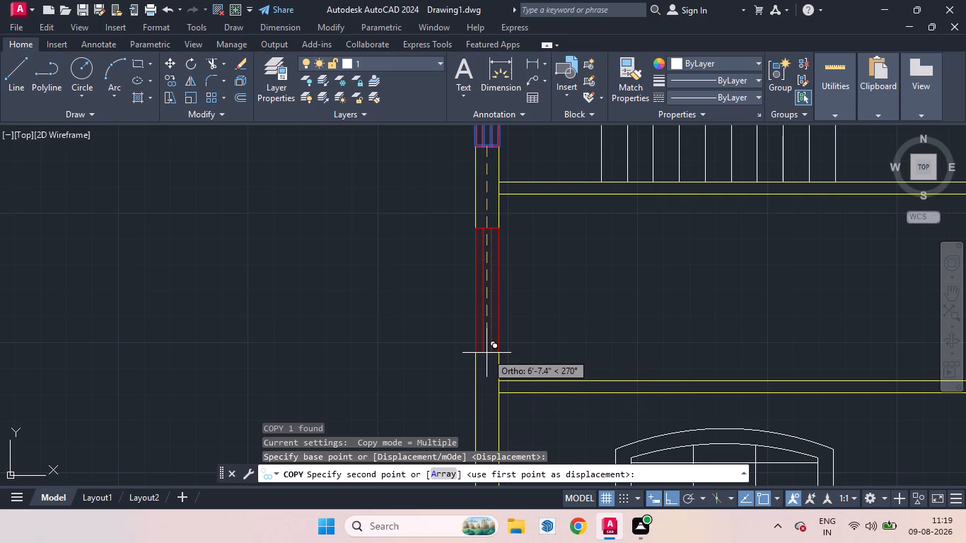
click(487, 356)
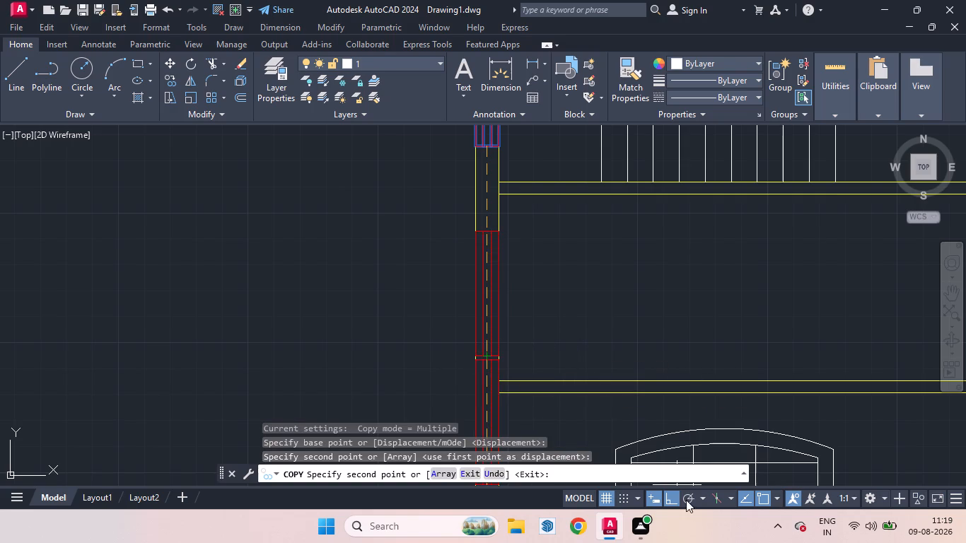
With Ortho off, copy the window block about 28'-11" across into the east wall of the small room north of the dining area.
click(667, 490)
scroll(624, 368, down, 3)
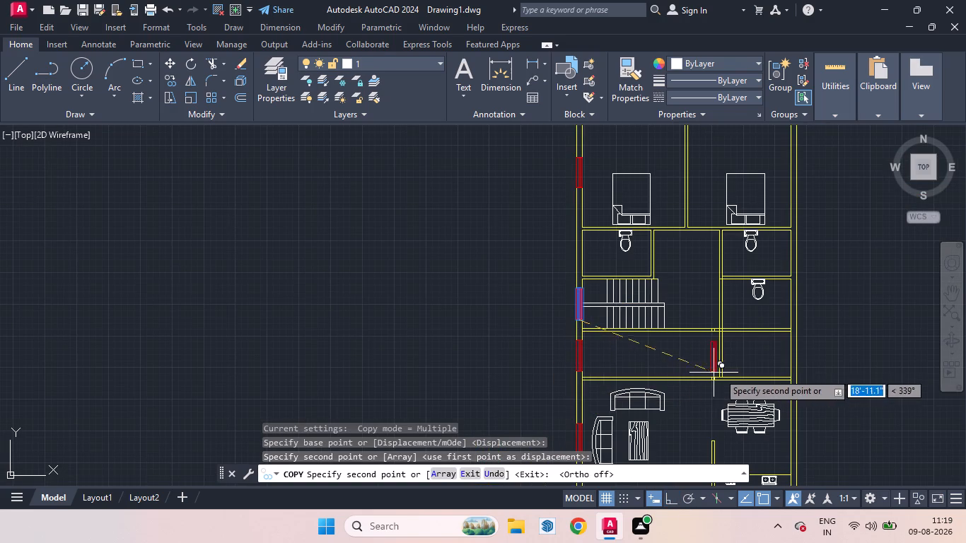
scroll(797, 366, up, 3)
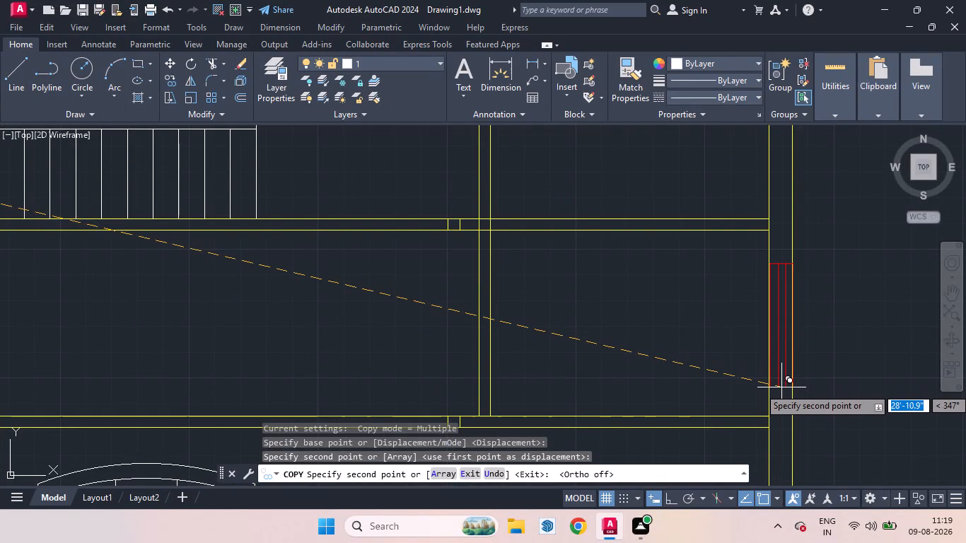
click(781, 387)
Copy the window block about 32'-8" southeast into the east wall beside the dining table, aligned with the wall faces.
scroll(784, 415, down, 3)
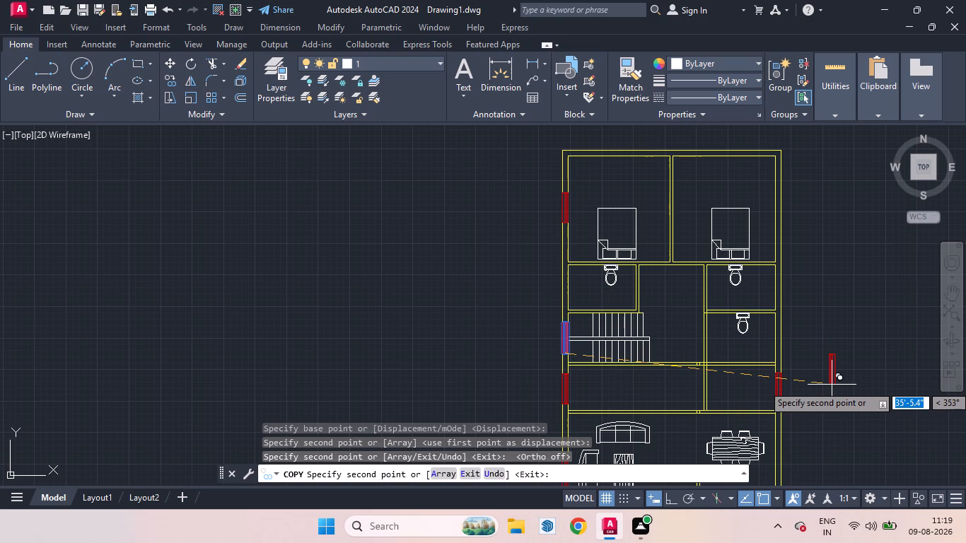
scroll(817, 358, down, 2)
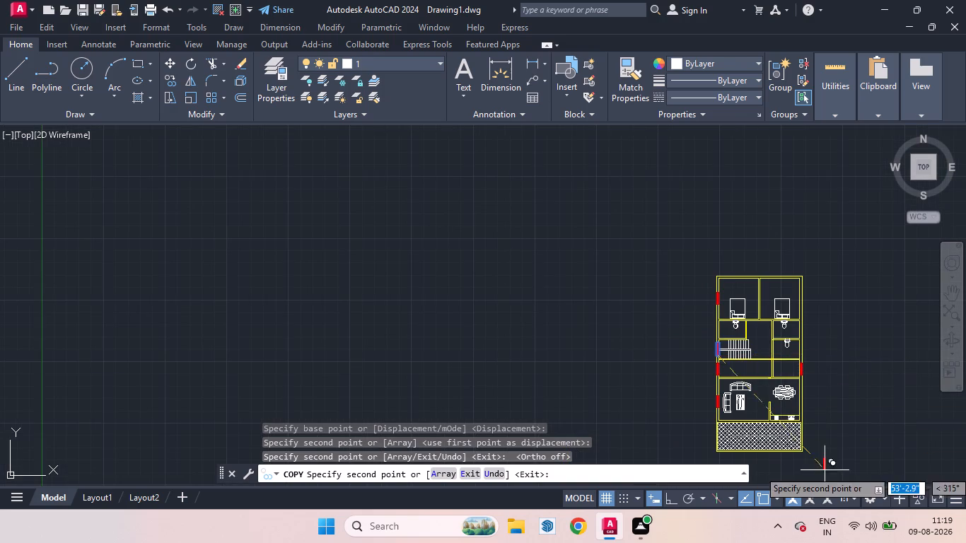
scroll(818, 420, up, 3)
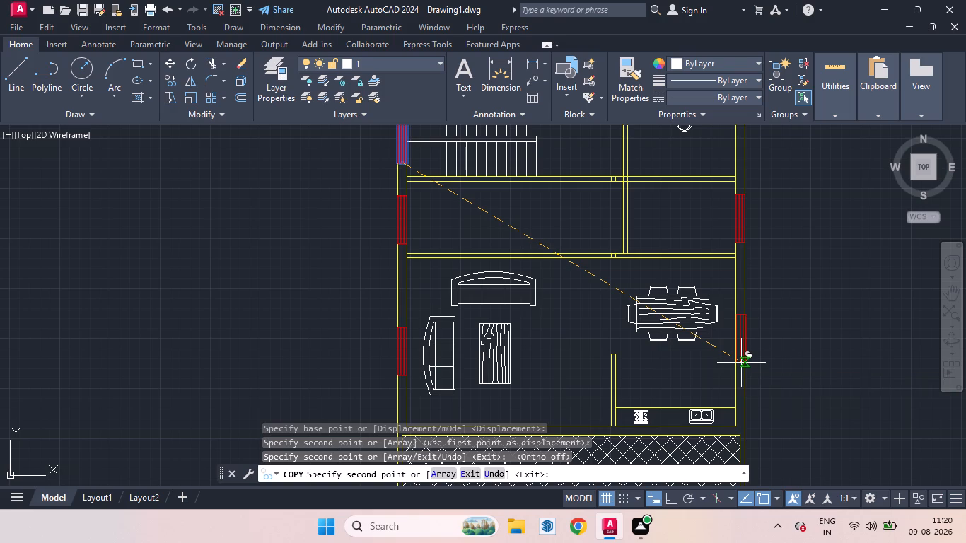
click(741, 363)
scroll(738, 364, up, 3)
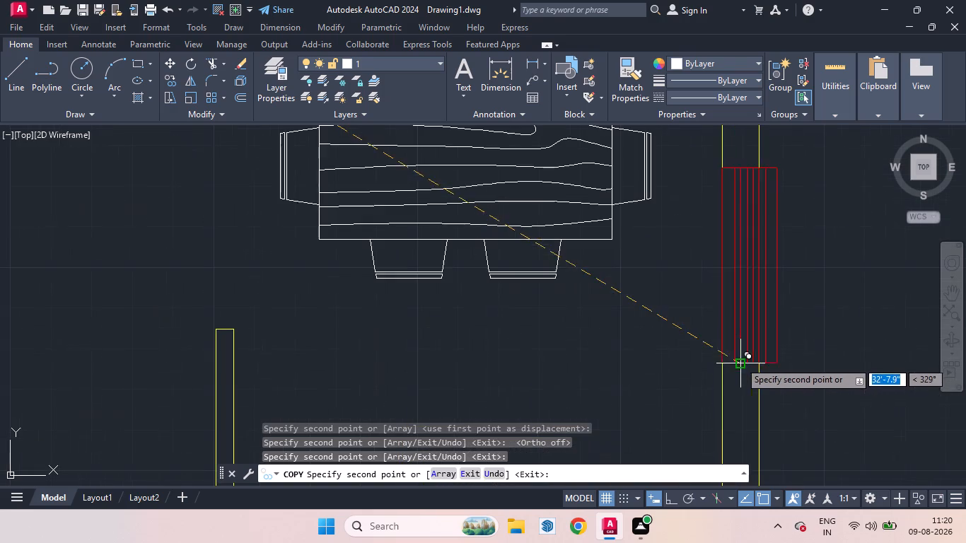
click(736, 362)
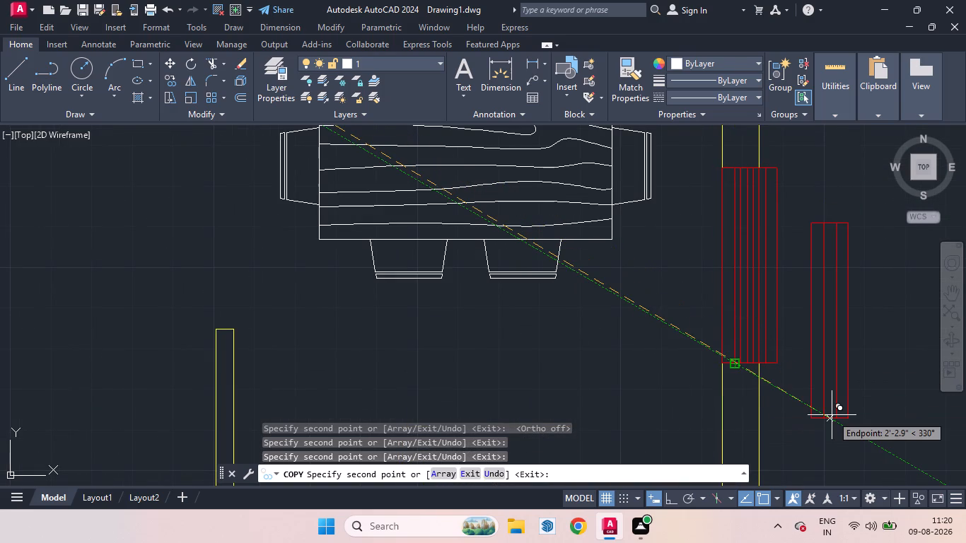
key(Escape)
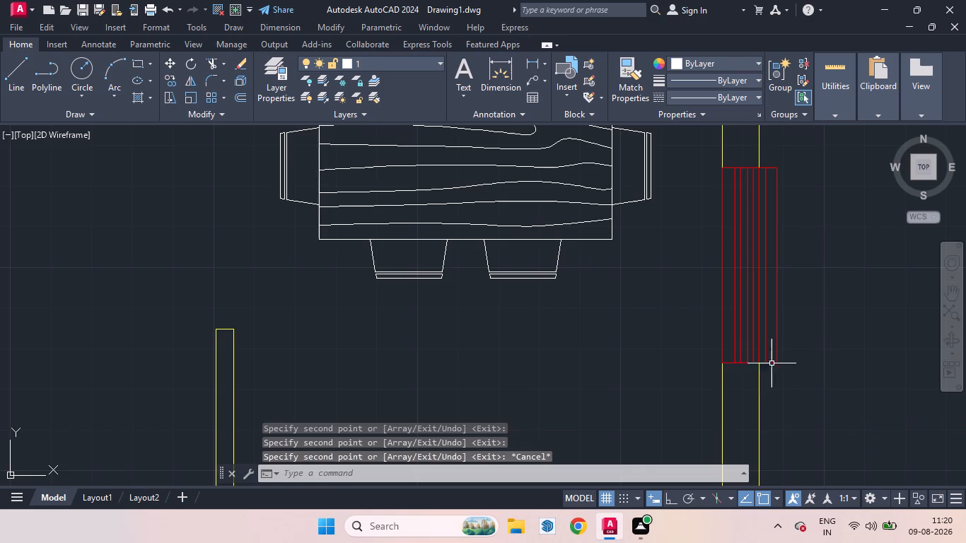
Erase the misaligned window copy projecting outside the east wall beside the dining table.
click(773, 363)
key(Delete)
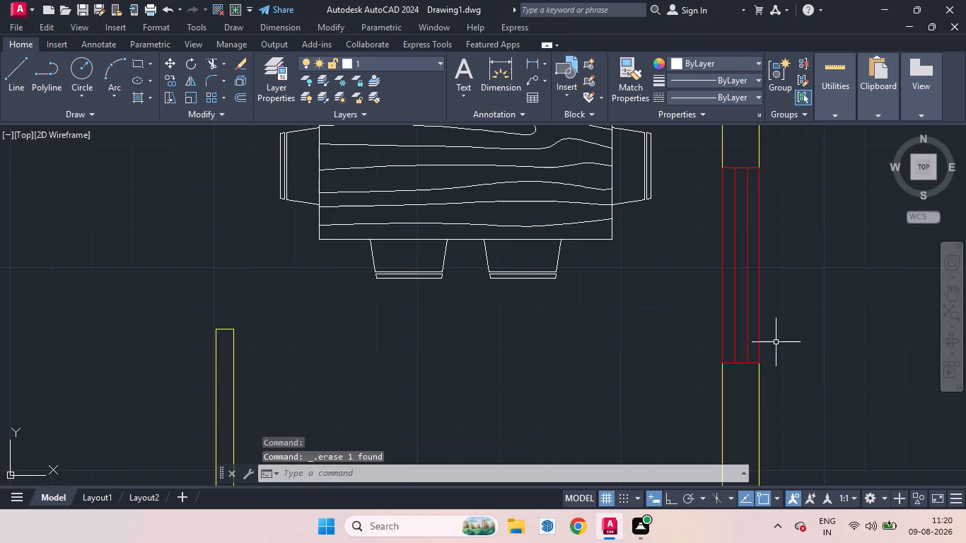
Examine the floor plan and the window blocks along its west and east walls.
scroll(776, 342, down, 6)
scroll(761, 350, up, 1)
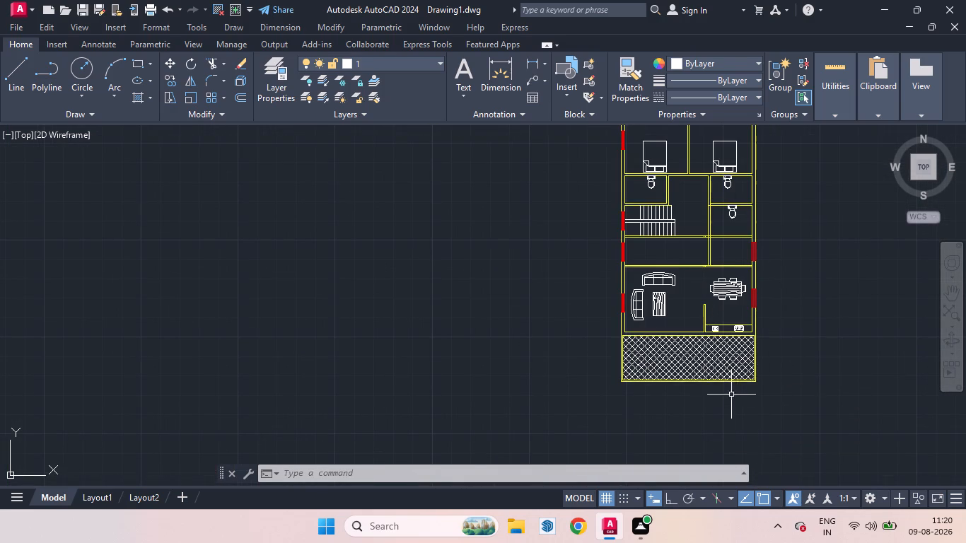
scroll(731, 411, down, 2)
scroll(757, 328, up, 3)
scroll(743, 322, down, 3)
scroll(754, 455, up, 3)
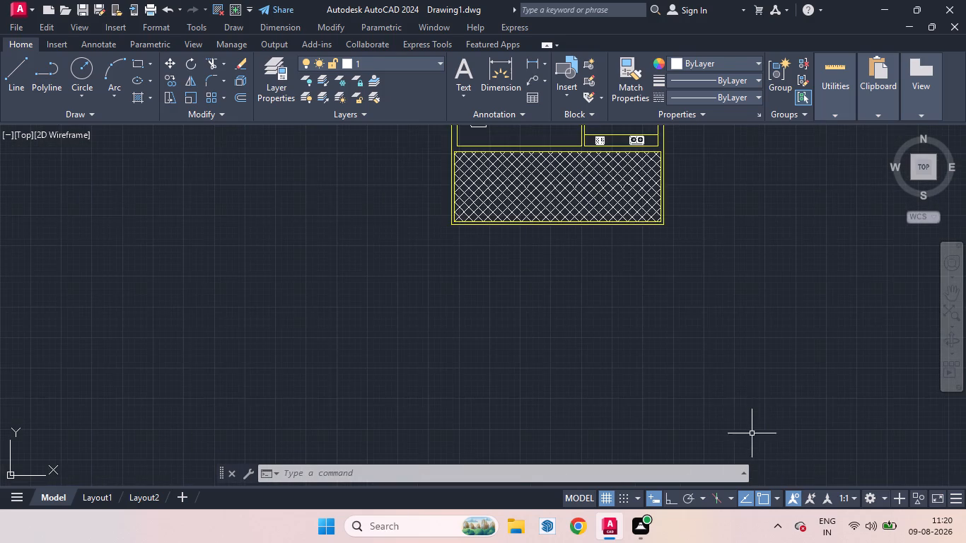
scroll(732, 412, down, 2)
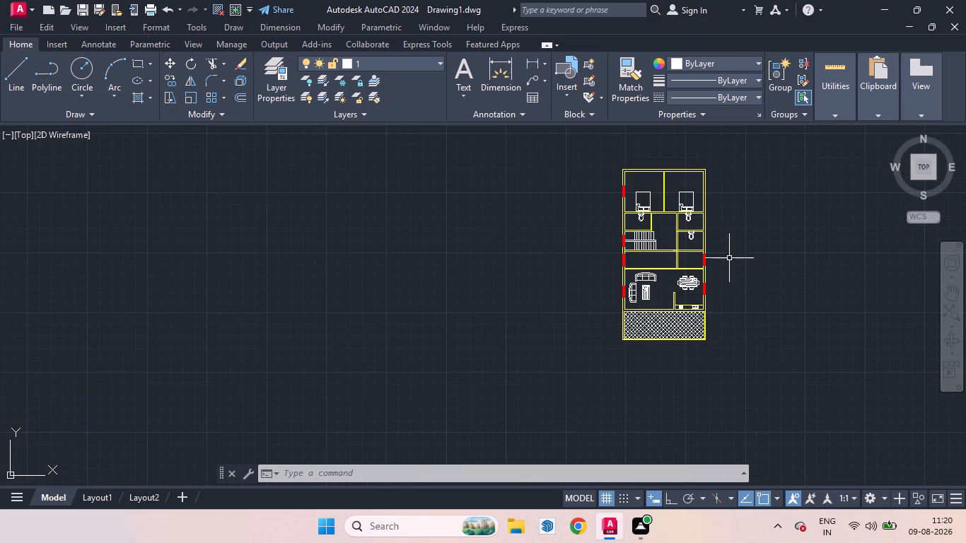
scroll(731, 270, up, 1)
scroll(714, 197, up, 1)
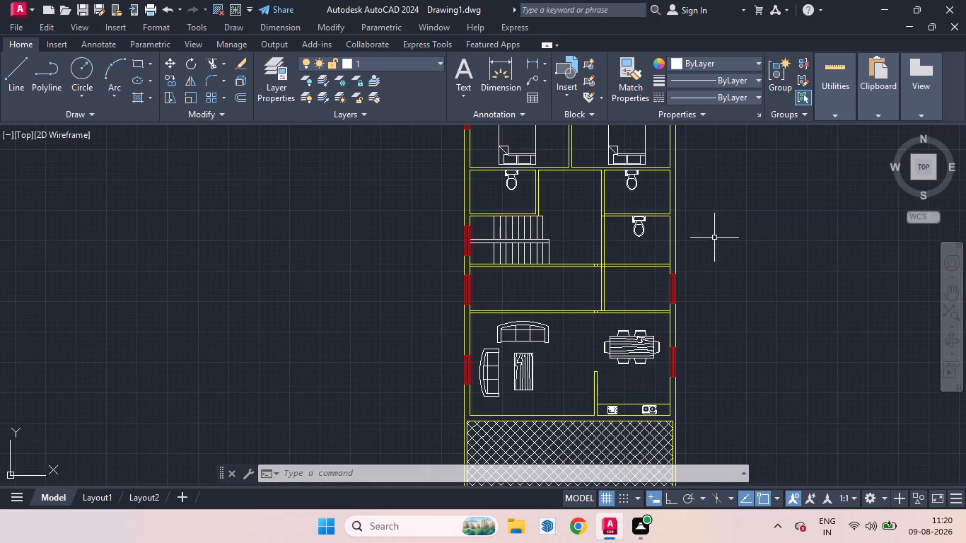
scroll(714, 252, up, 1)
scroll(711, 279, down, 1)
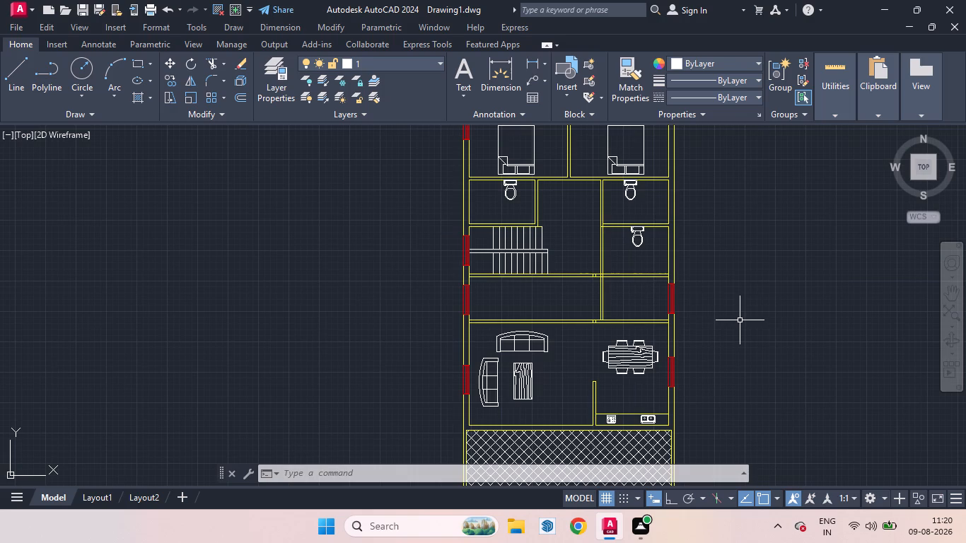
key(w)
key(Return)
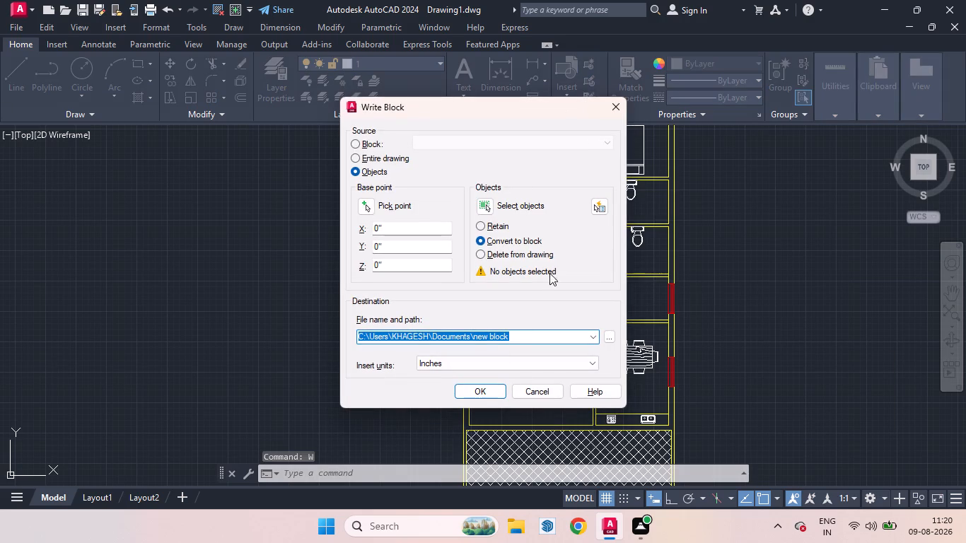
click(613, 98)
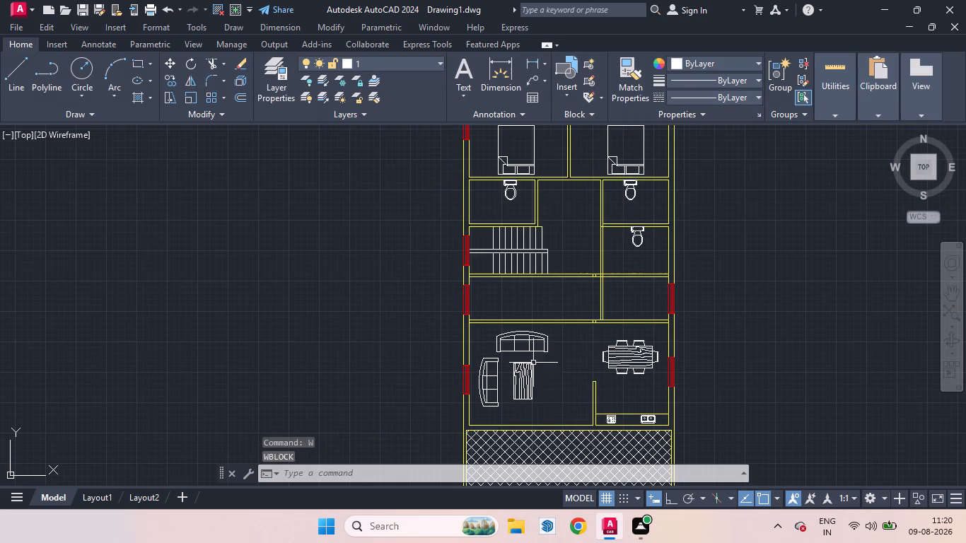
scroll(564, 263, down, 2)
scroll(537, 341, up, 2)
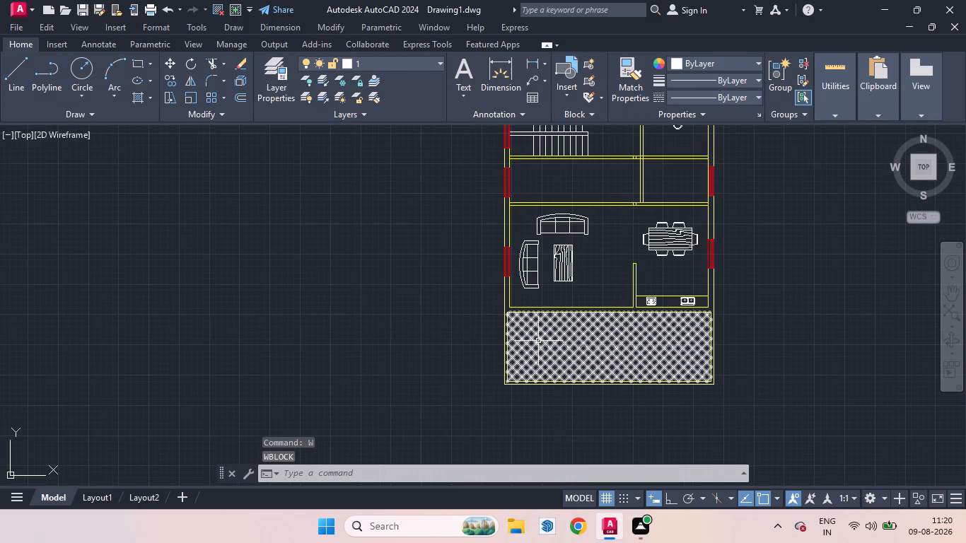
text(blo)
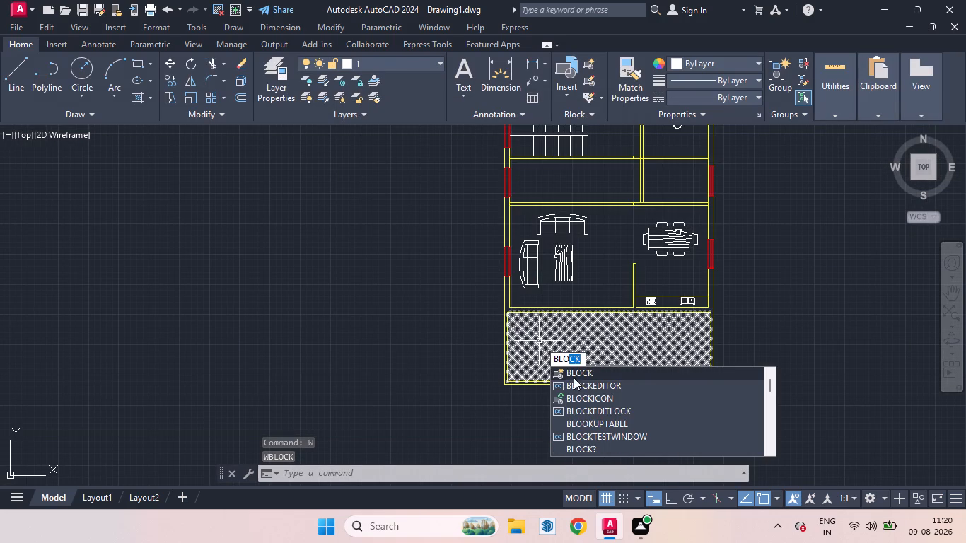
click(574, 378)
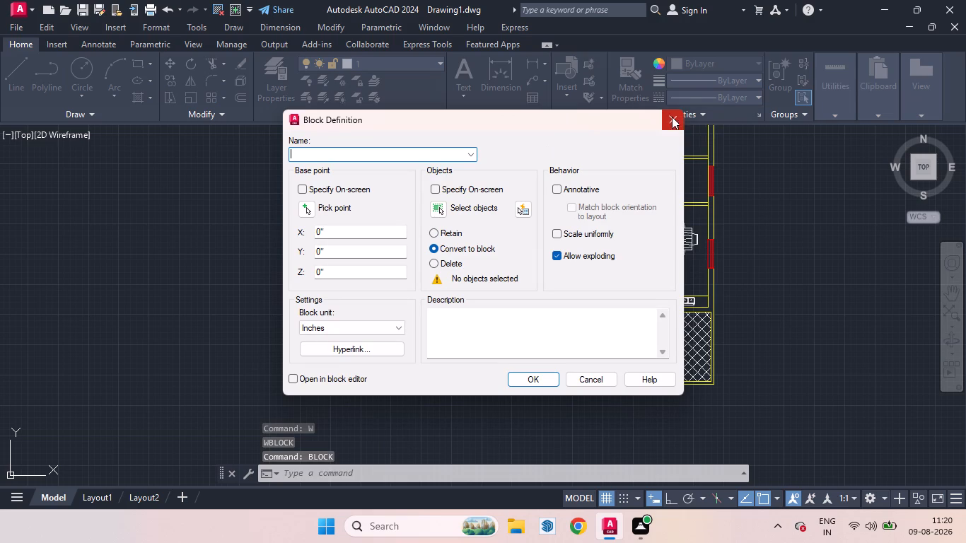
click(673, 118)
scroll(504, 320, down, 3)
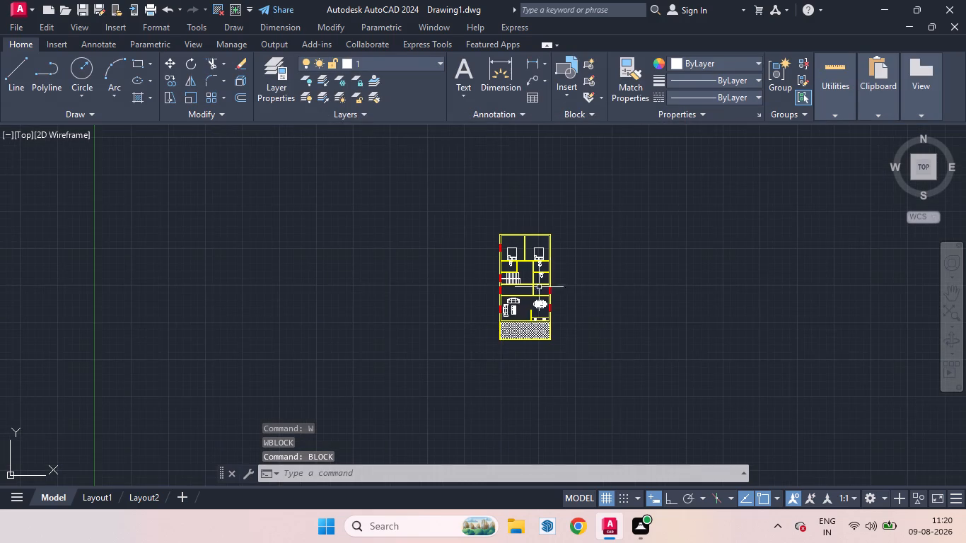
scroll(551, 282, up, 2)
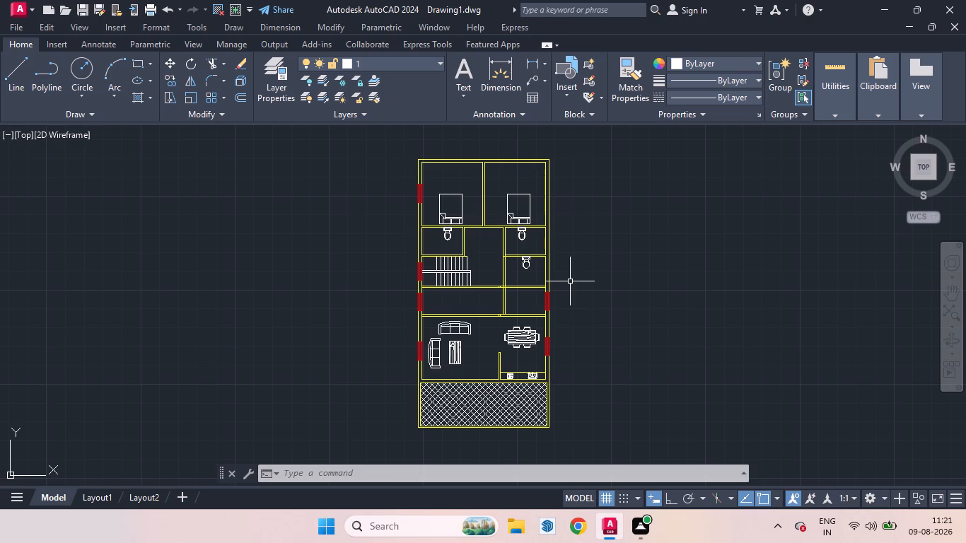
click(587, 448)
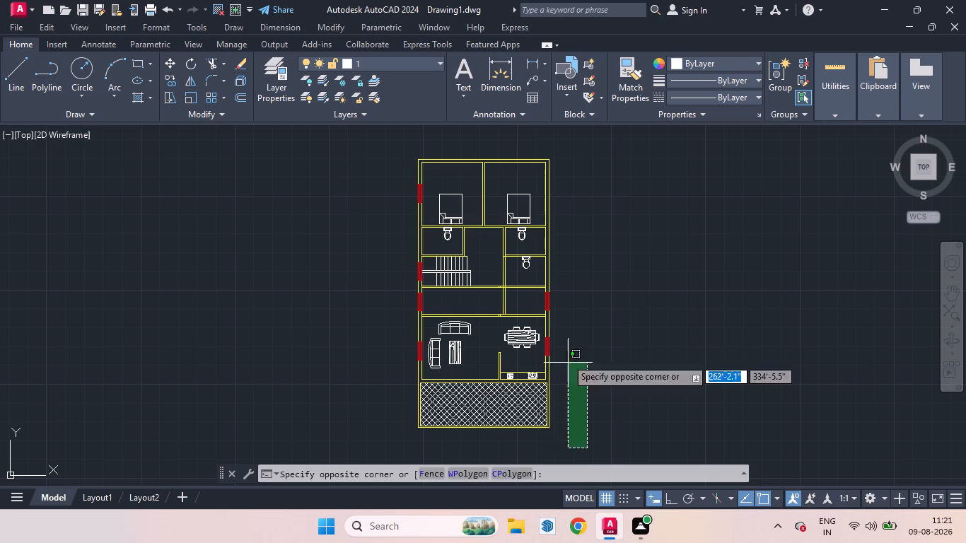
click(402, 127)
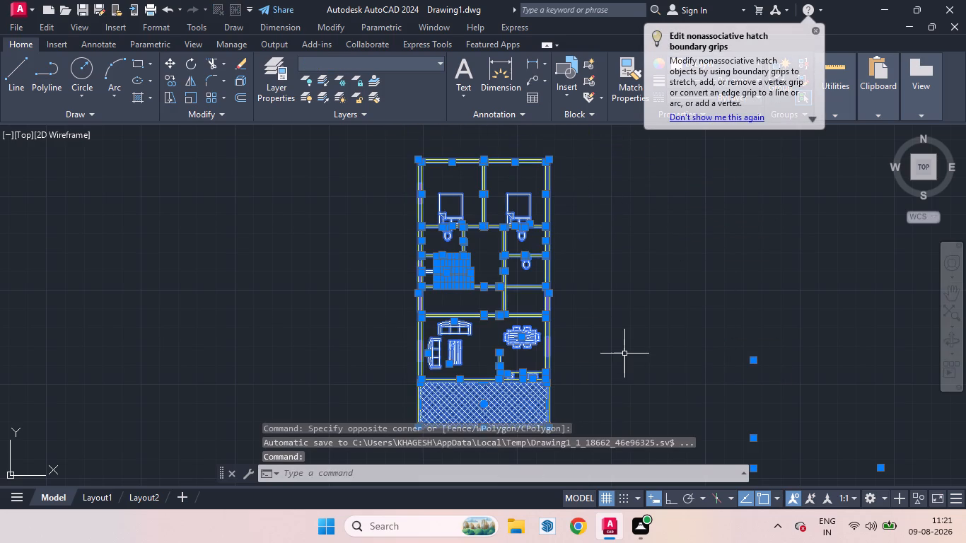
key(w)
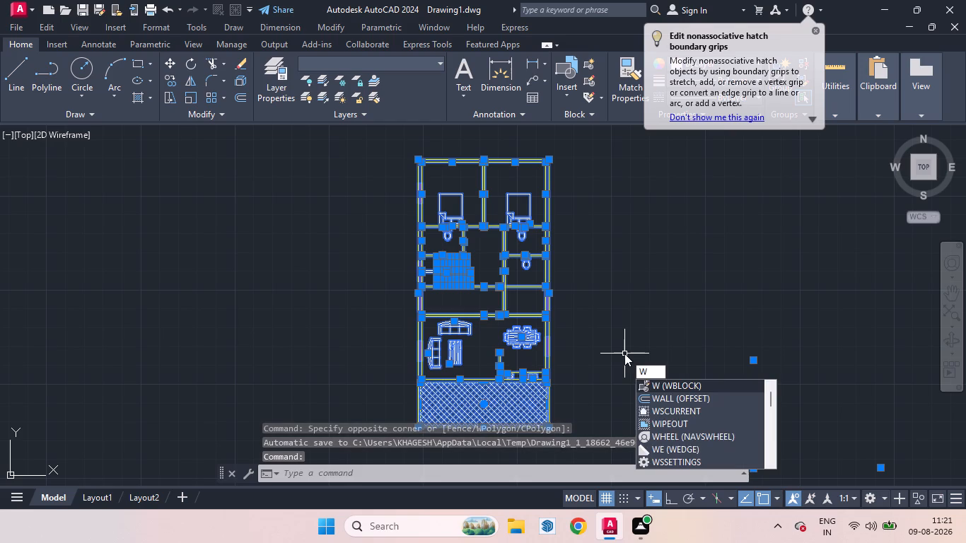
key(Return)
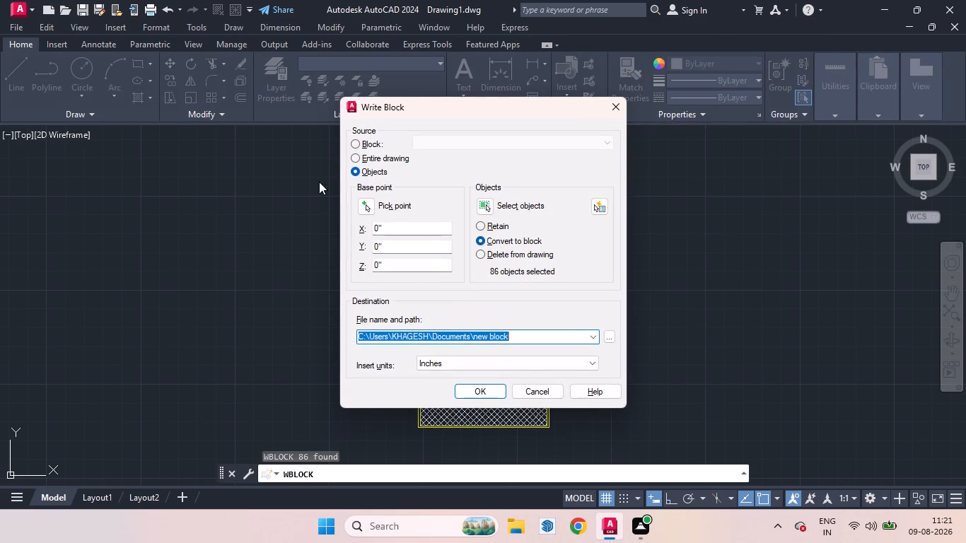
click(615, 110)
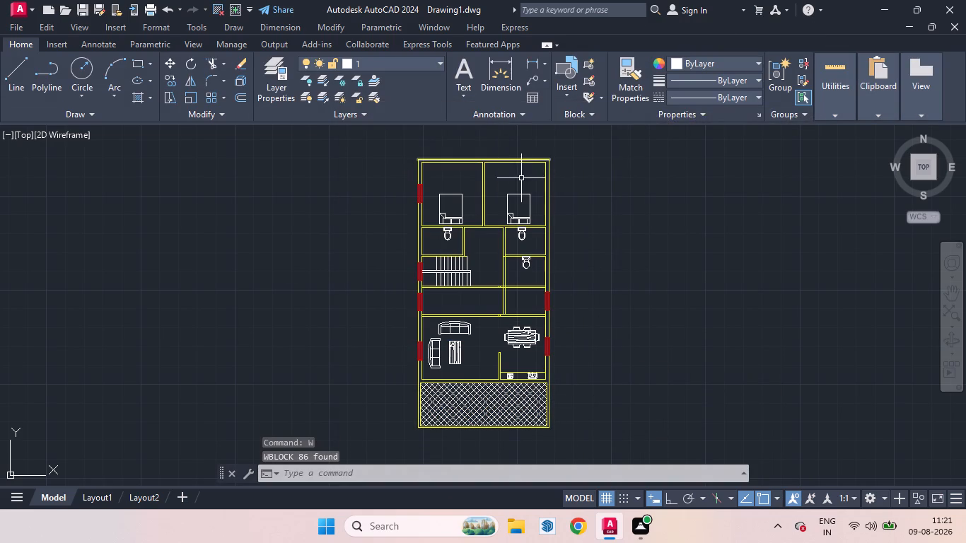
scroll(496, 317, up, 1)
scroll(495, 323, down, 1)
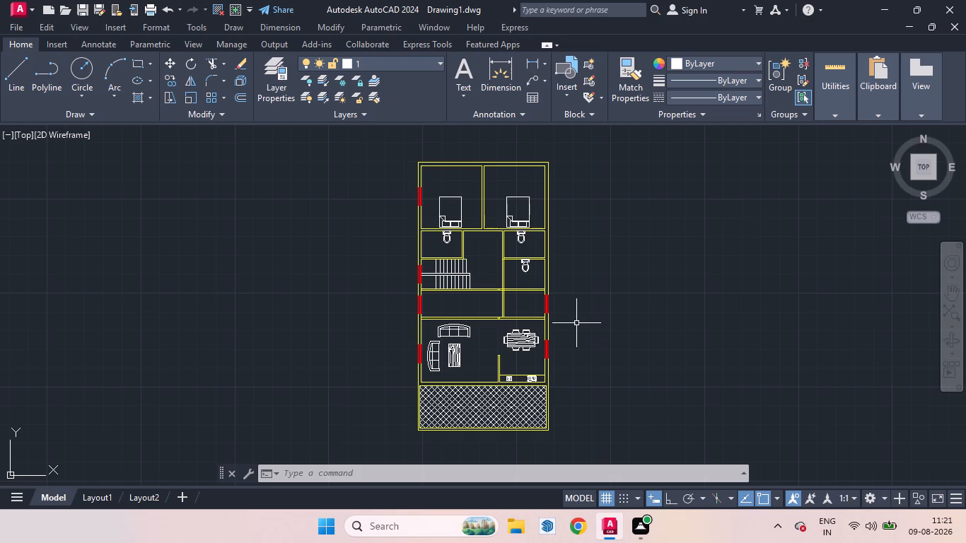
Copy the window block beside the dining table about 8' southeast into the clear space outside the east wall.
scroll(564, 372, up, 1)
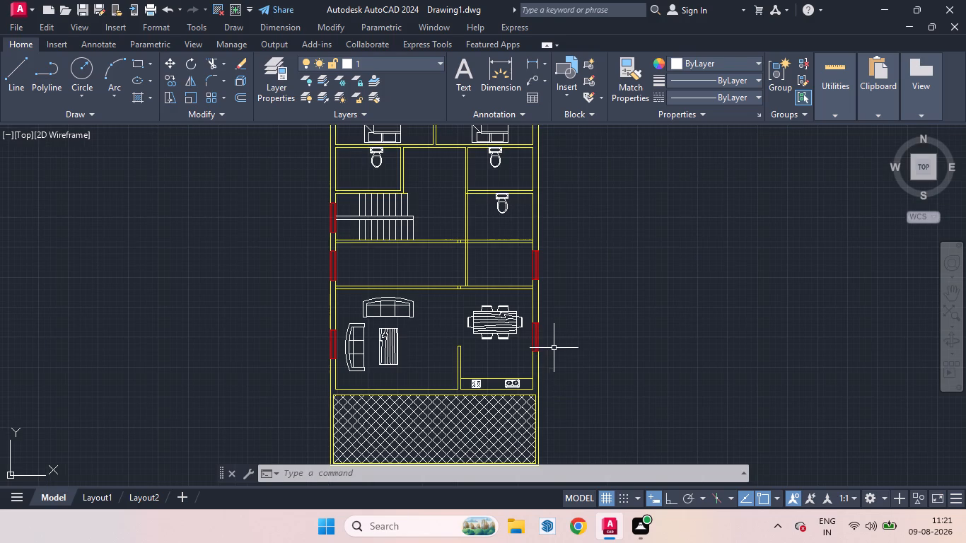
click(538, 342)
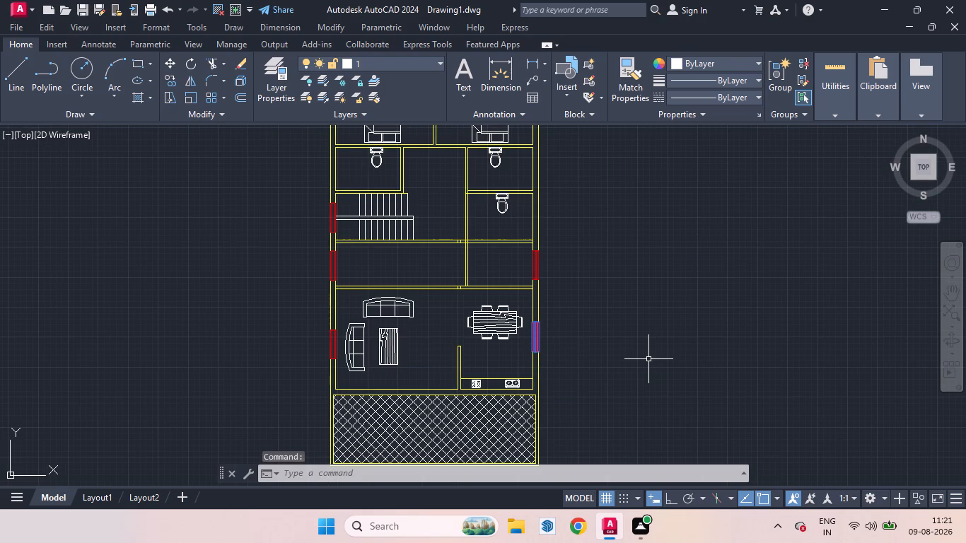
text(co)
key(Return)
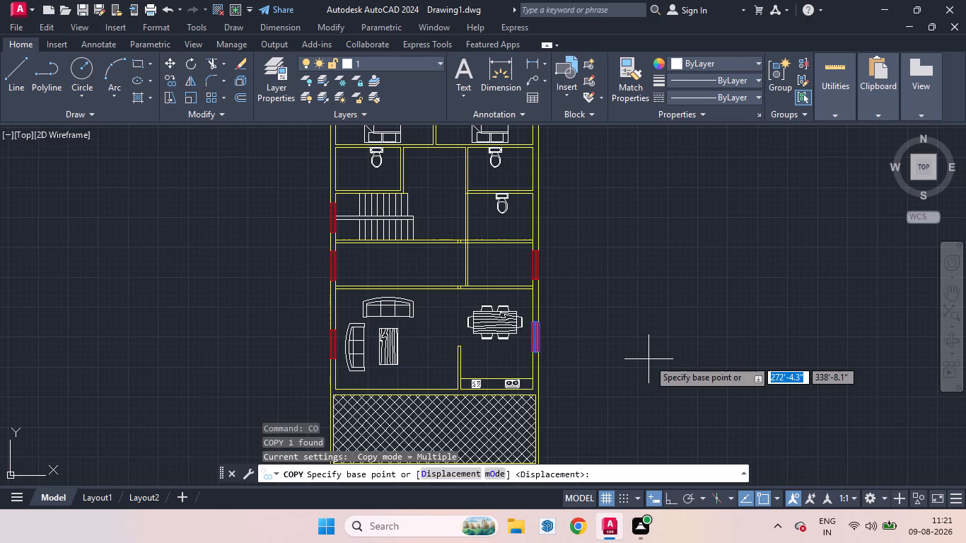
click(539, 354)
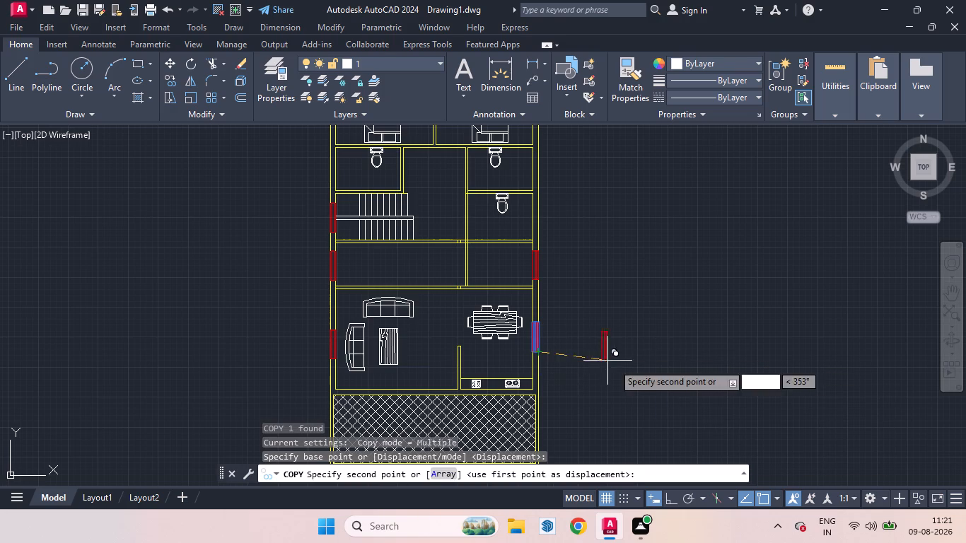
click(583, 387)
key(Escape)
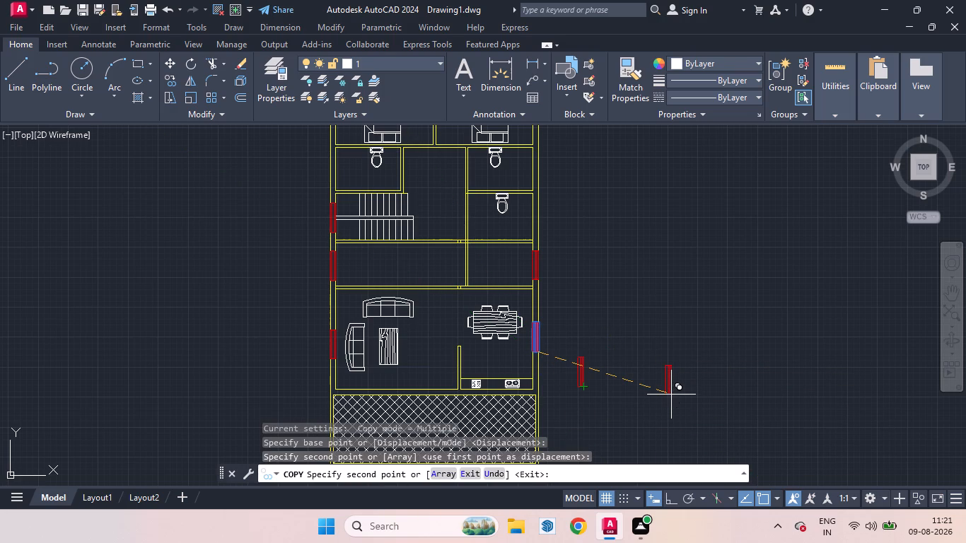
Rotate the loose window copy outside the east wall 90° clockwise with Ortho on, so it lies horizontally.
key(r)
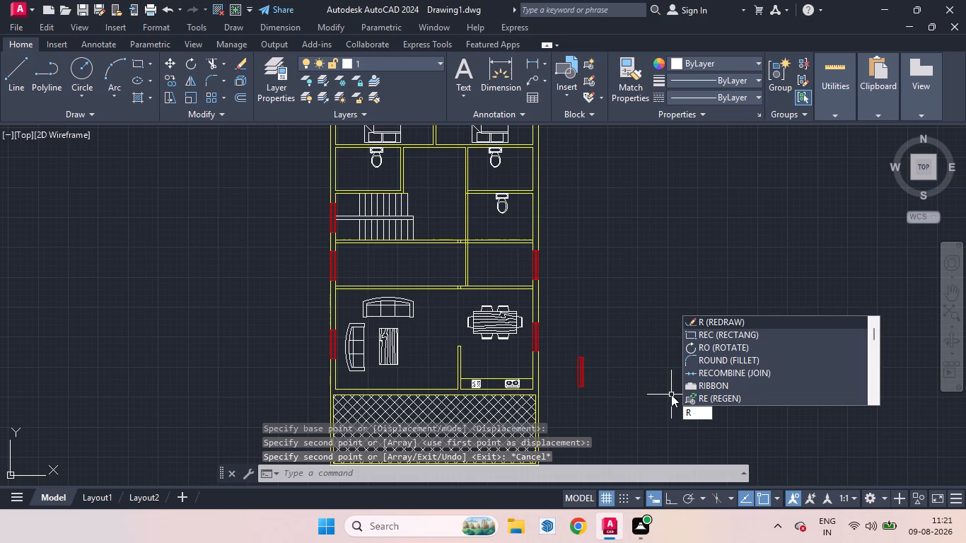
key(p)
key(BackSpace)
key(o)
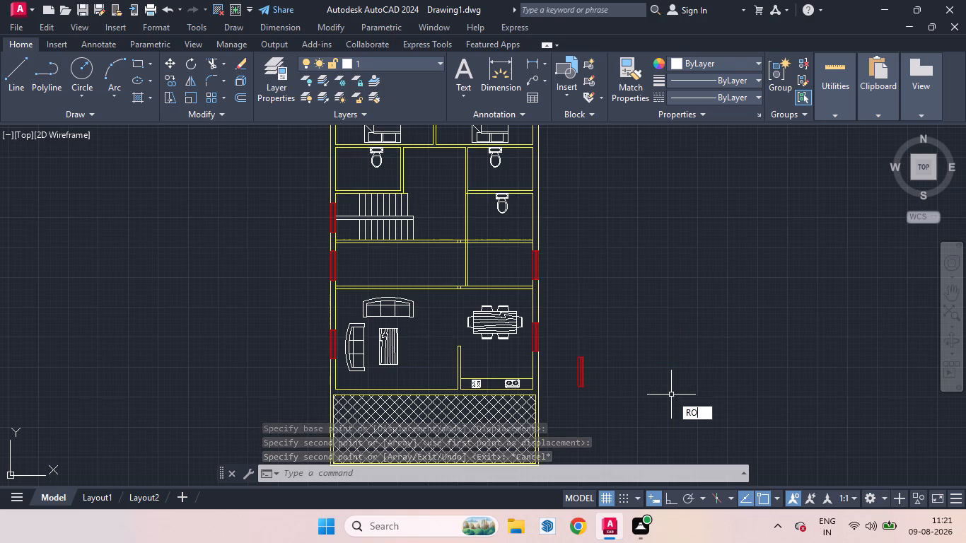
key(Return)
click(582, 369)
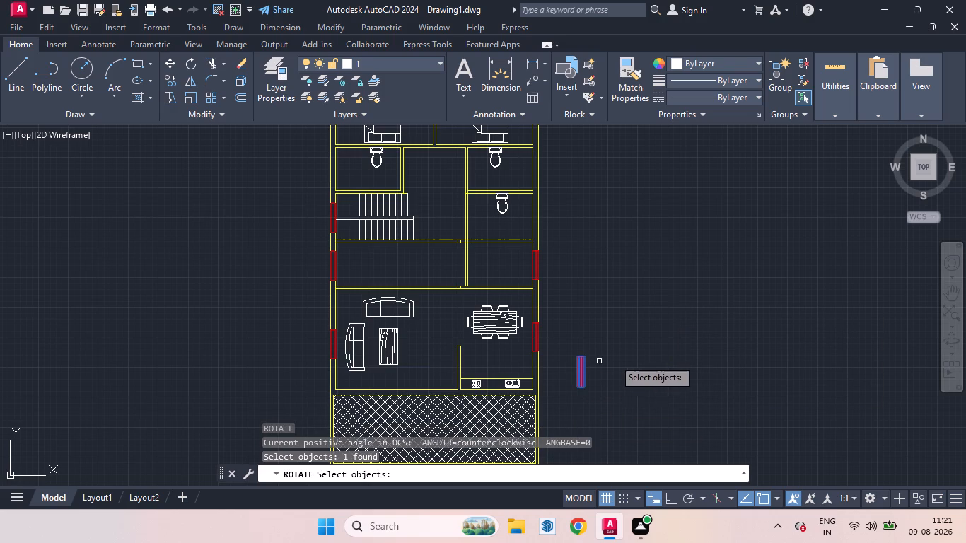
key(Return)
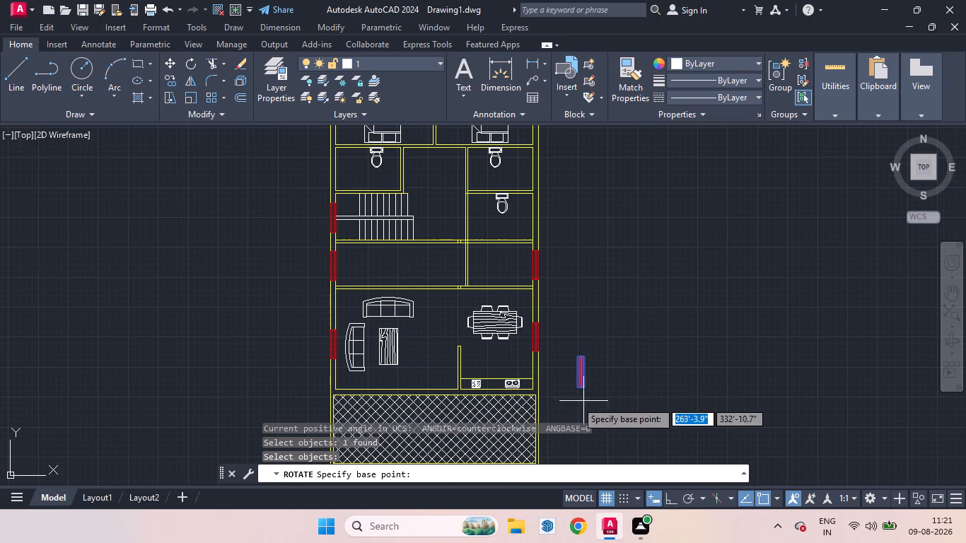
click(583, 392)
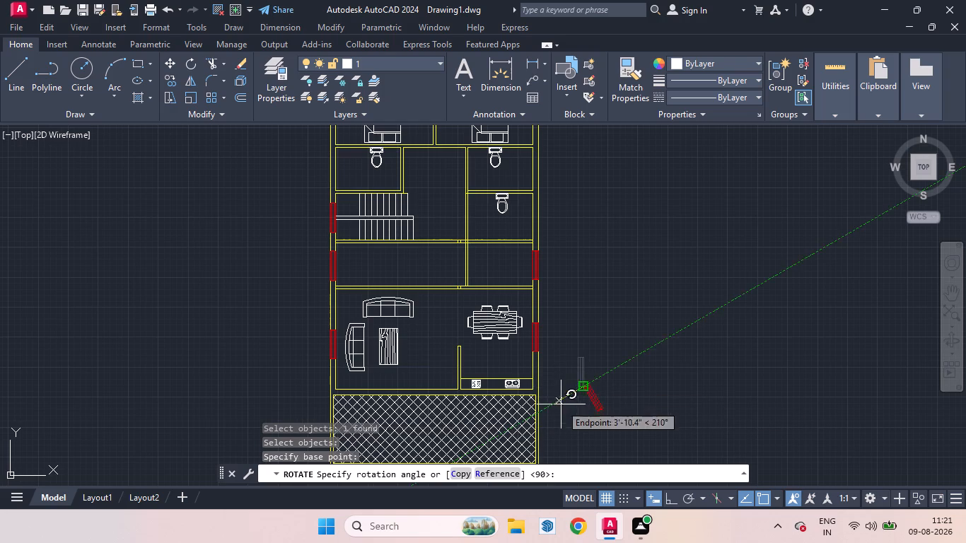
click(673, 505)
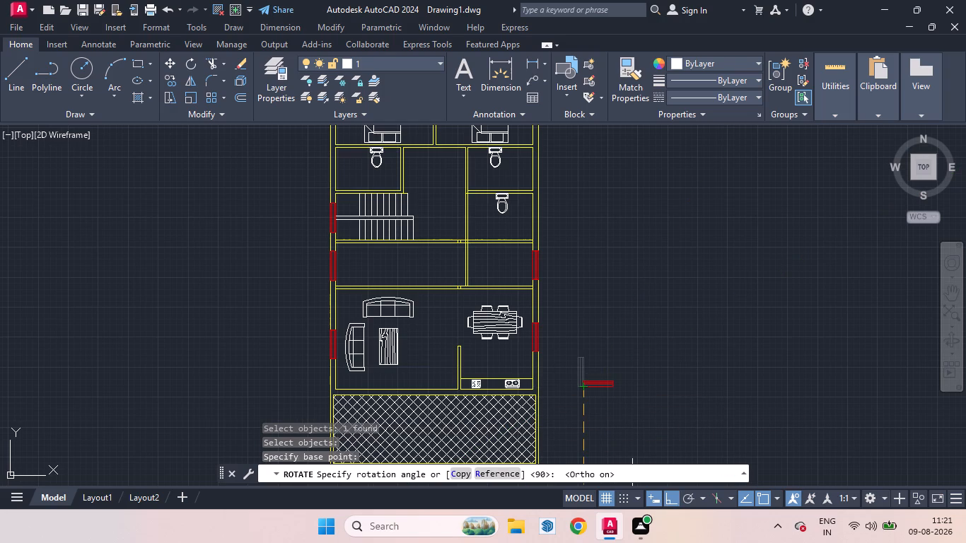
click(638, 455)
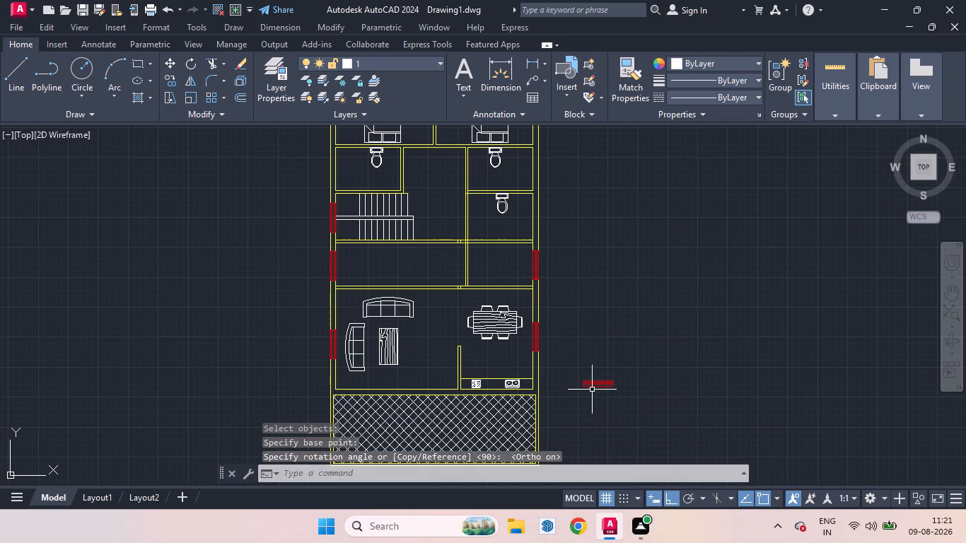
With Ortho off, move the horizontal window block about 14'-7" west into the south wall behind the kitchen counter, between the stove and sink.
click(600, 387)
click(668, 499)
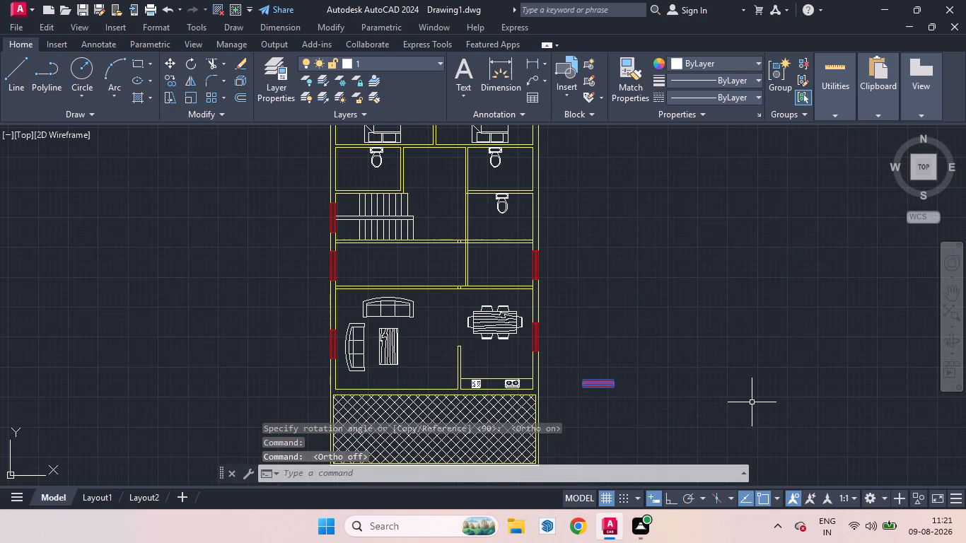
key(m)
key(Return)
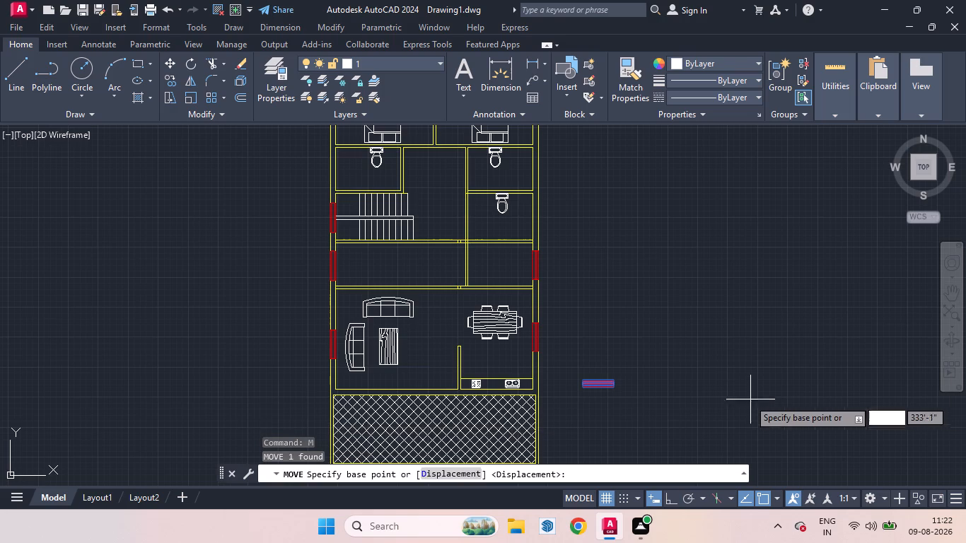
click(584, 389)
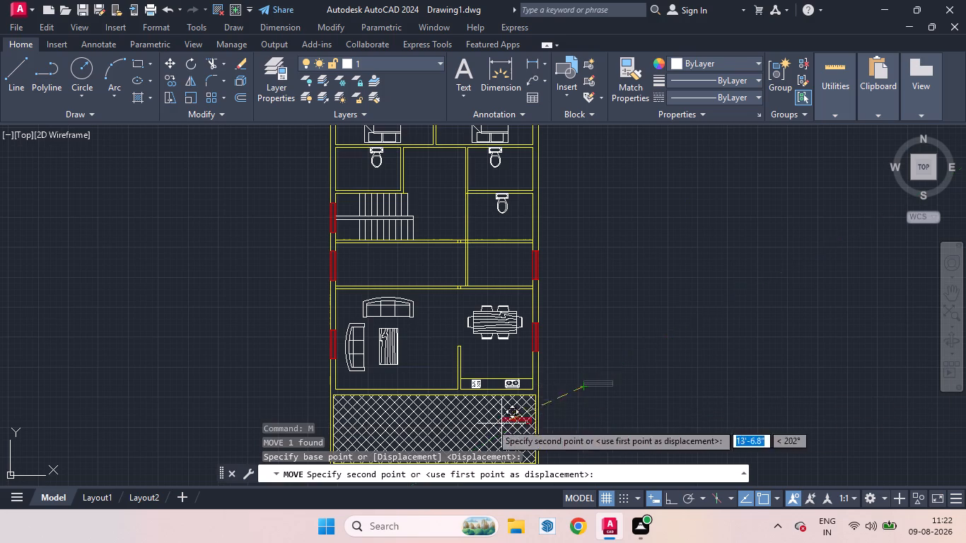
scroll(471, 404, up, 4)
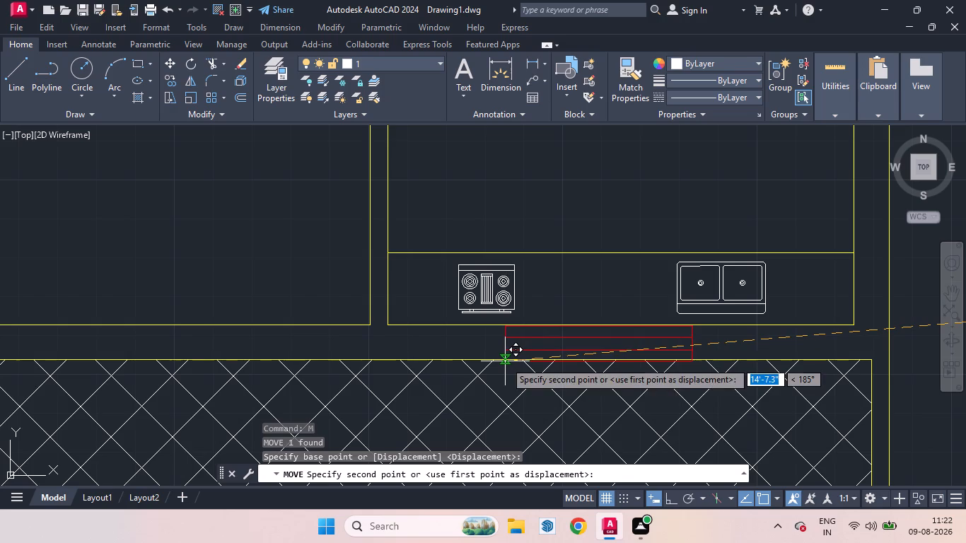
click(505, 361)
scroll(477, 424, down, 3)
scroll(791, 360, down, 4)
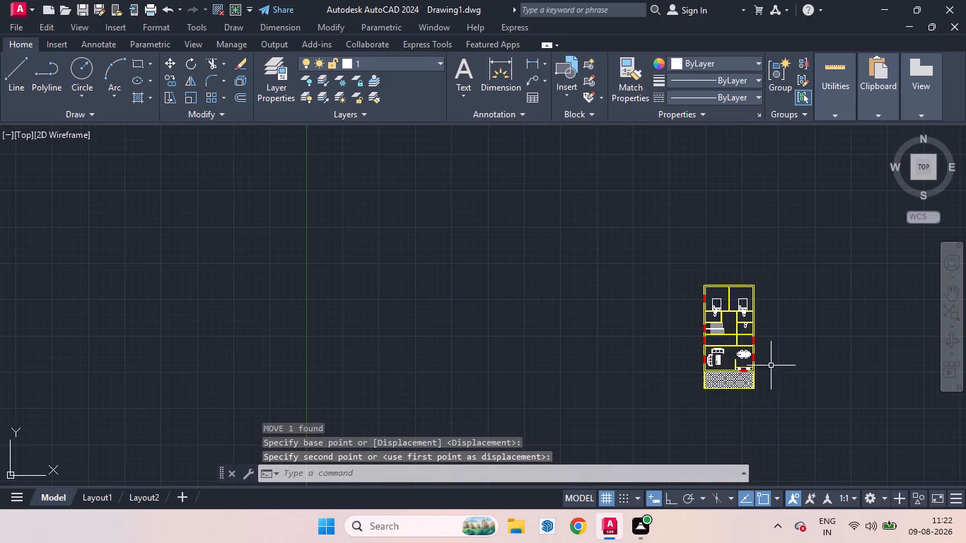
scroll(791, 356, up, 3)
scroll(750, 399, down, 2)
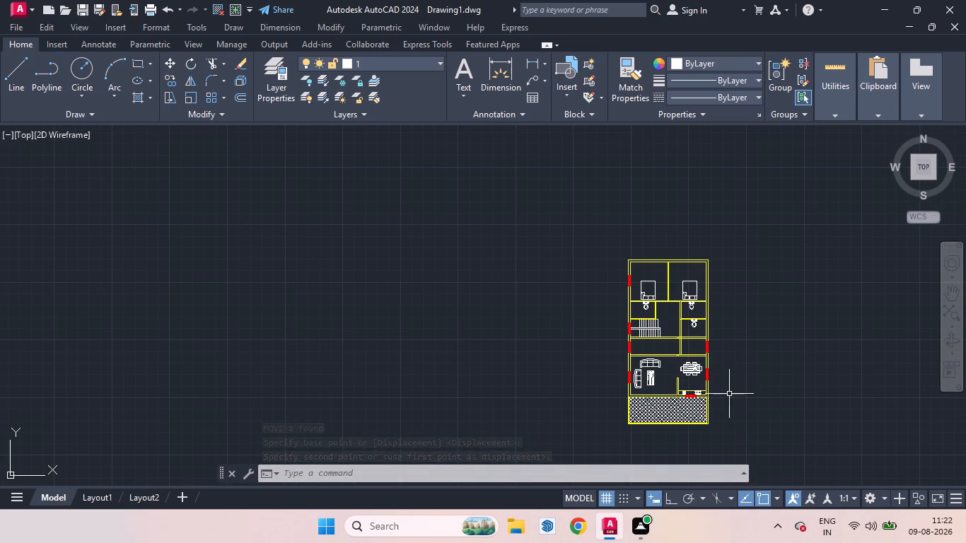
With Ortho on, copy the northwest bedroom's west-wall window straight across into the northeast bedroom's east wall, aligned with the outer wall face.
scroll(648, 273, up, 2)
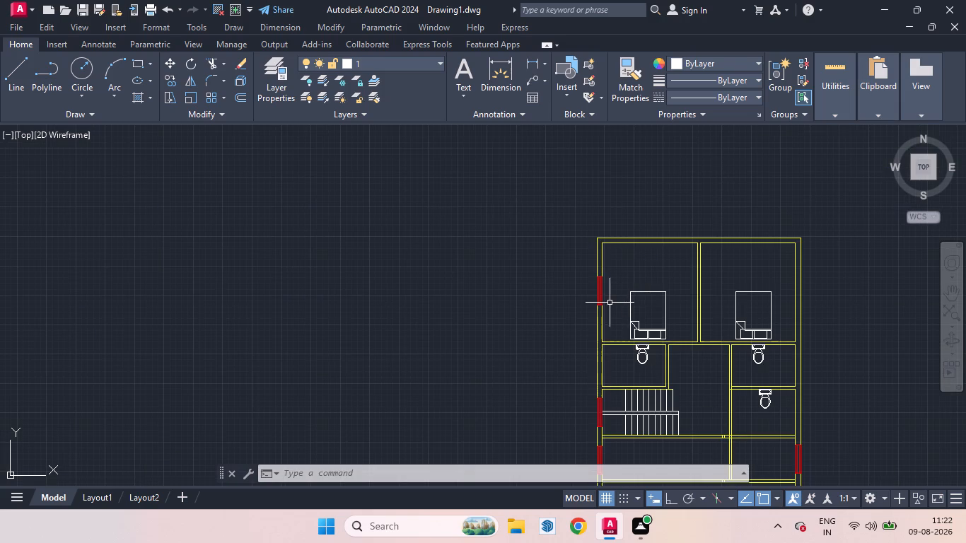
click(599, 296)
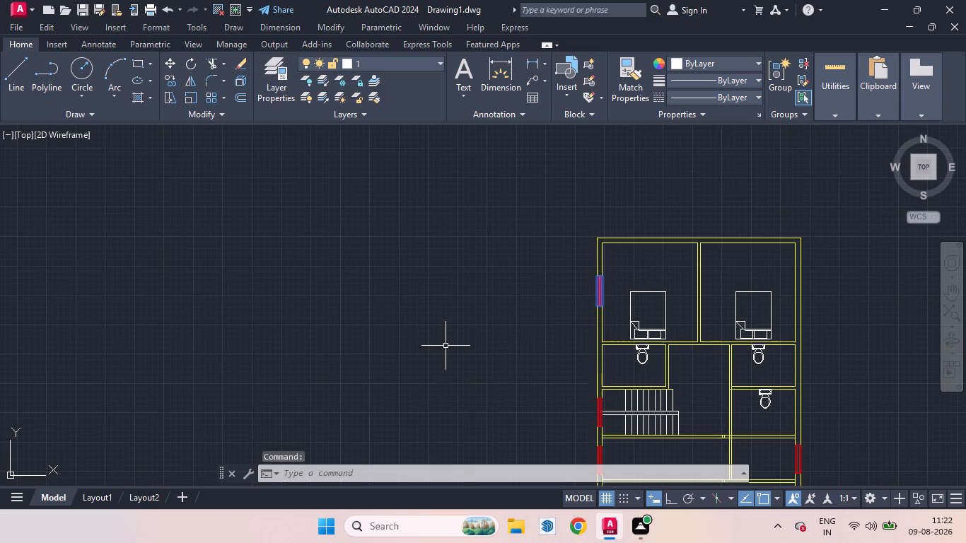
text(co)
key(Return)
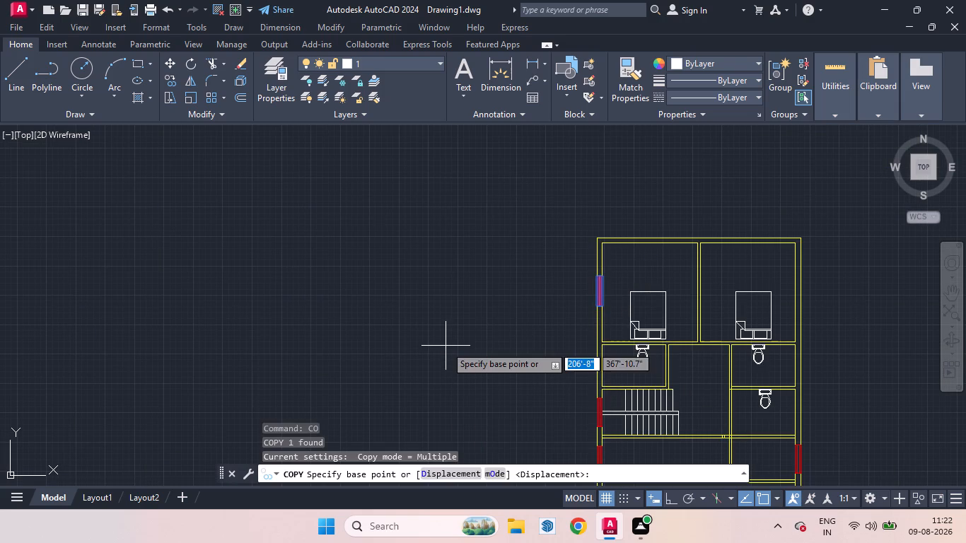
click(664, 498)
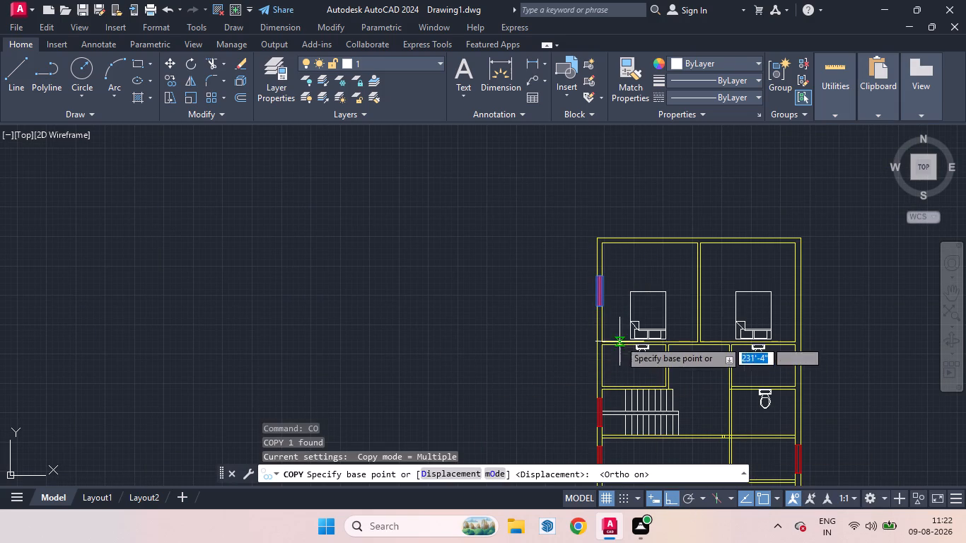
click(600, 296)
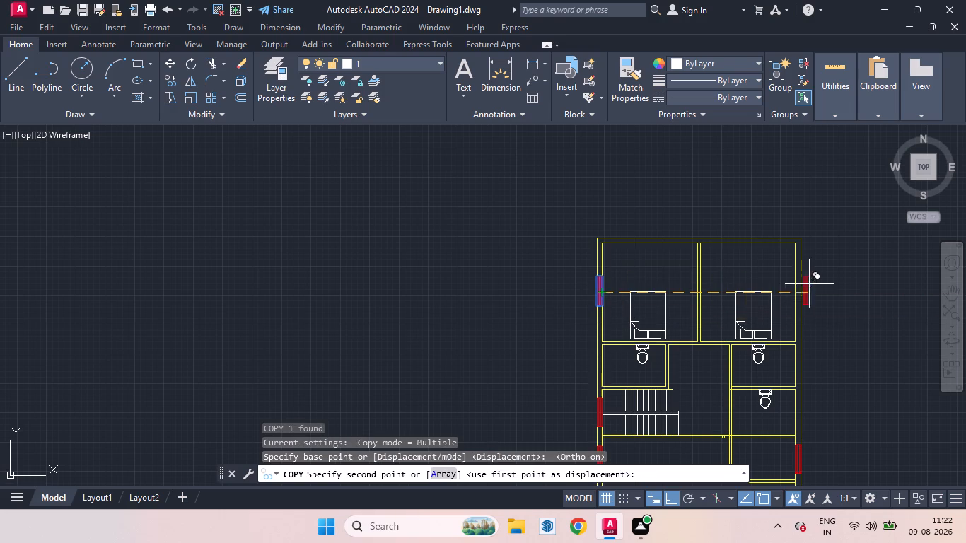
scroll(795, 298, up, 4)
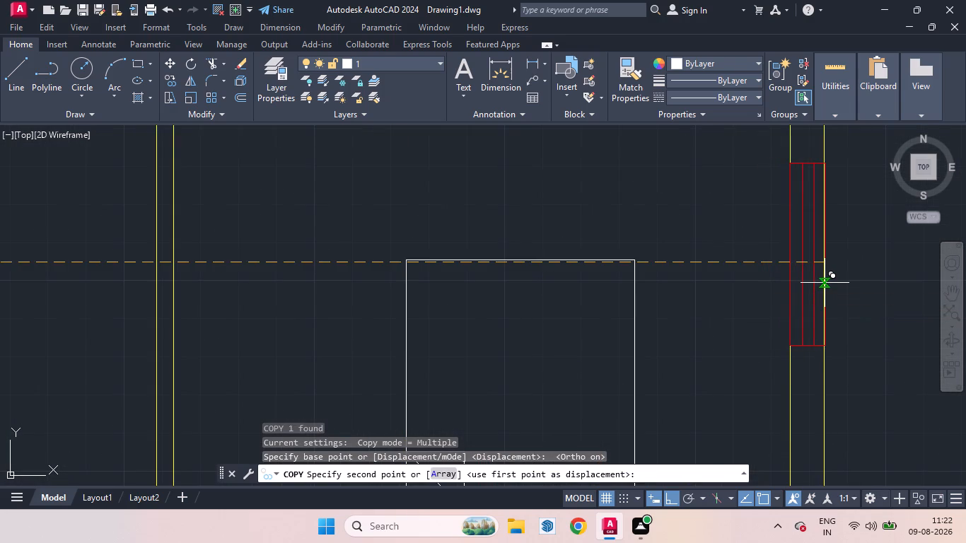
click(825, 283)
scroll(833, 347, down, 4)
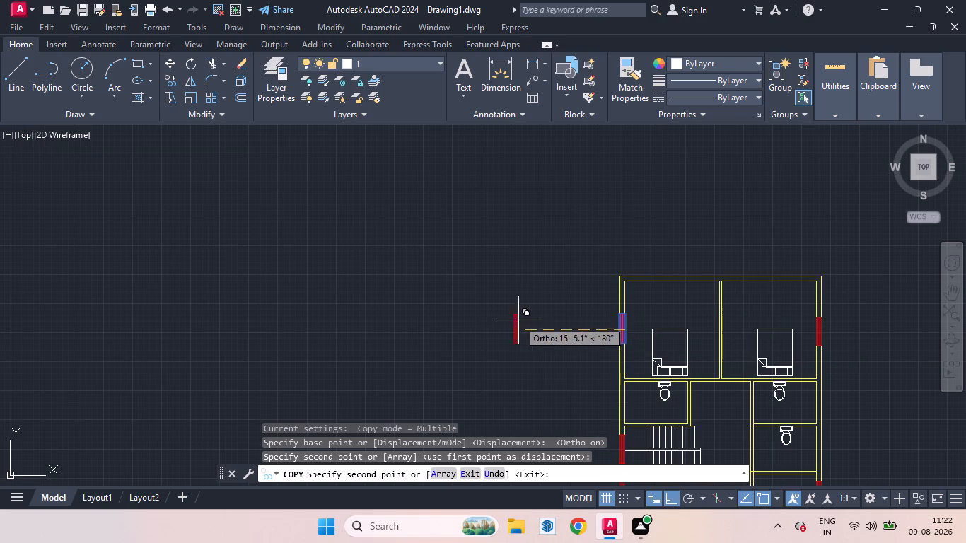
key(Escape)
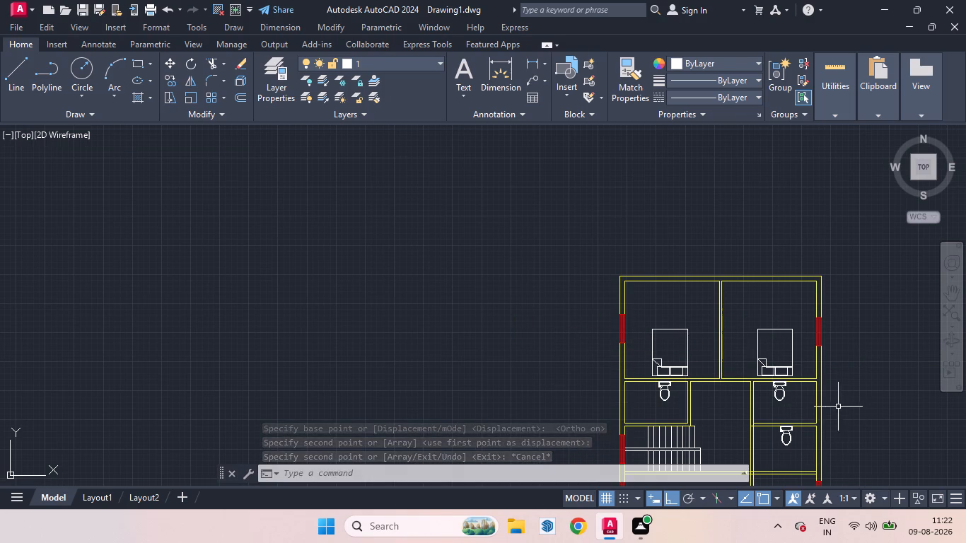
Make the window layer current.
scroll(835, 409, down, 2)
scroll(869, 461, up, 1)
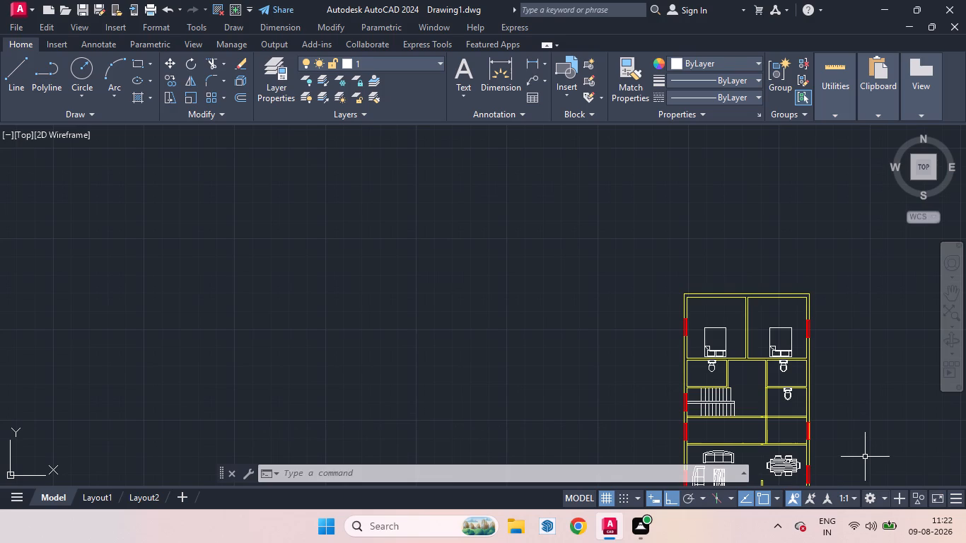
scroll(820, 407, up, 2)
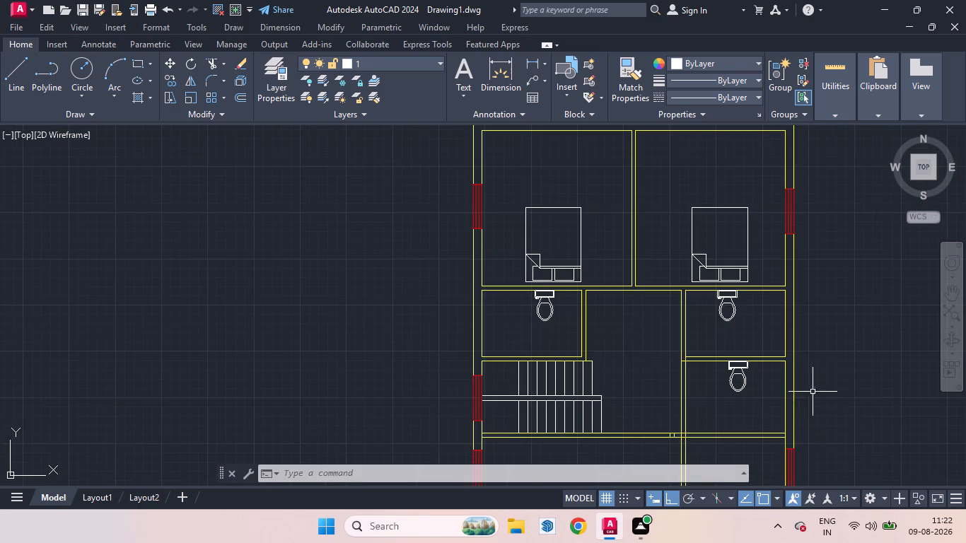
scroll(813, 412, up, 1)
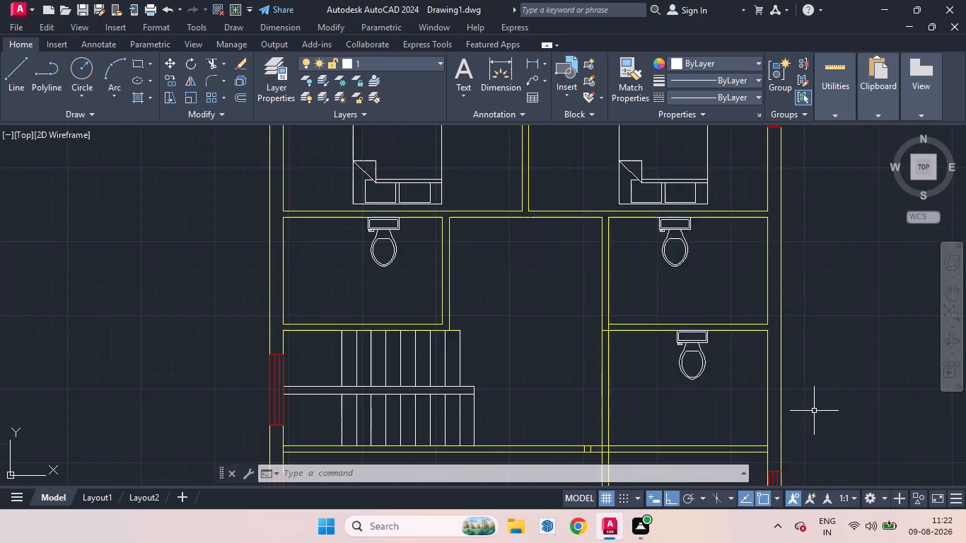
scroll(814, 411, up, 1)
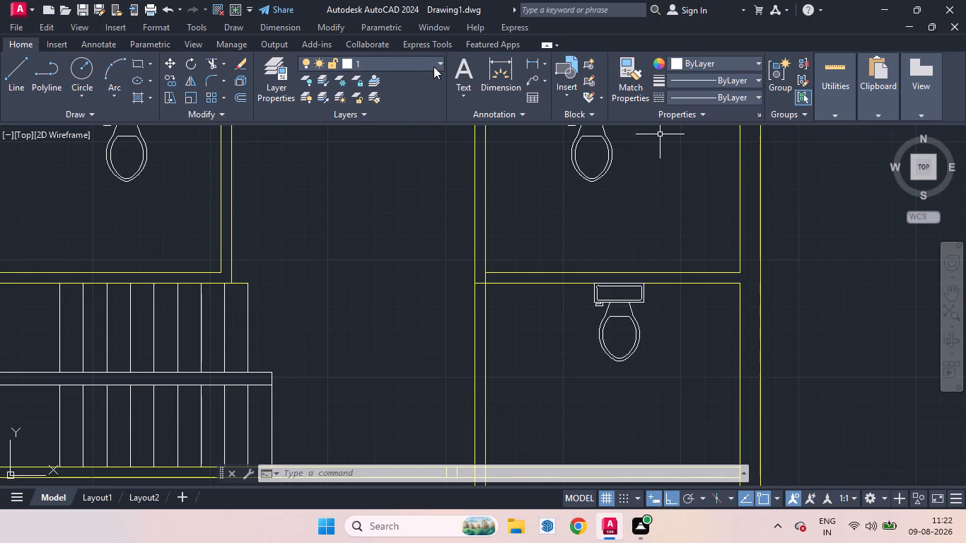
click(434, 65)
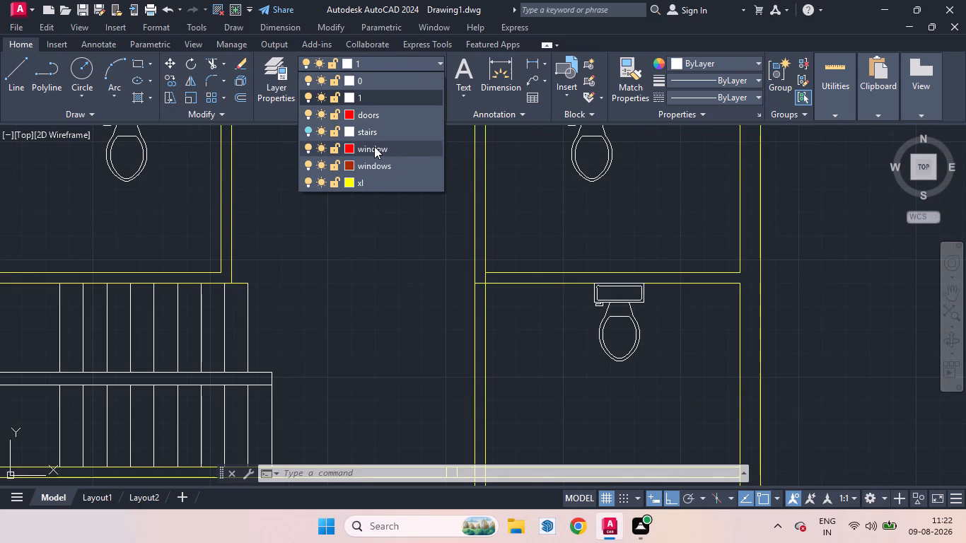
click(374, 146)
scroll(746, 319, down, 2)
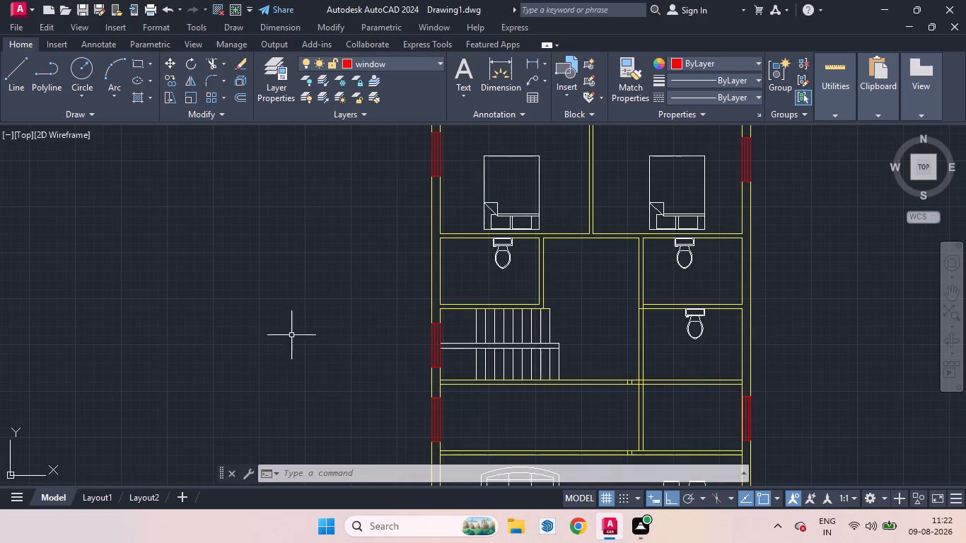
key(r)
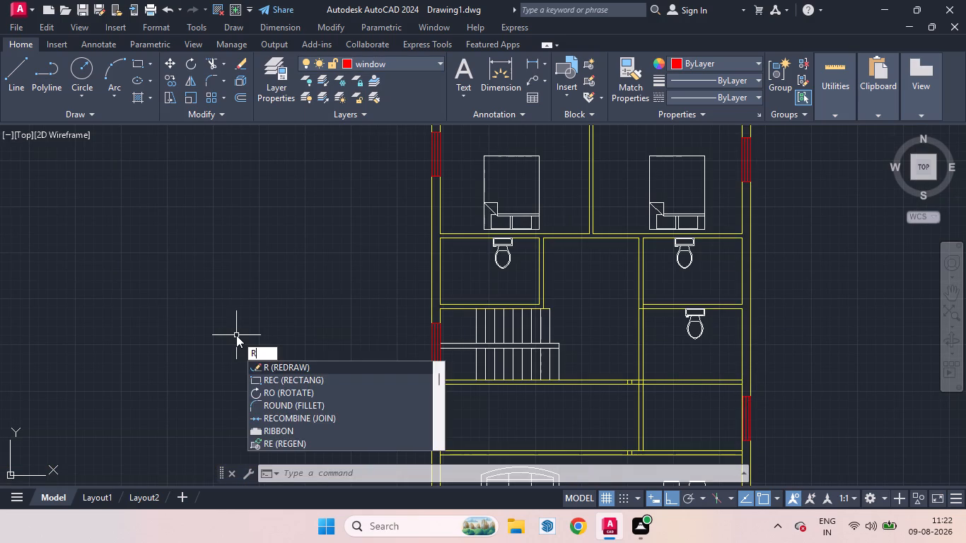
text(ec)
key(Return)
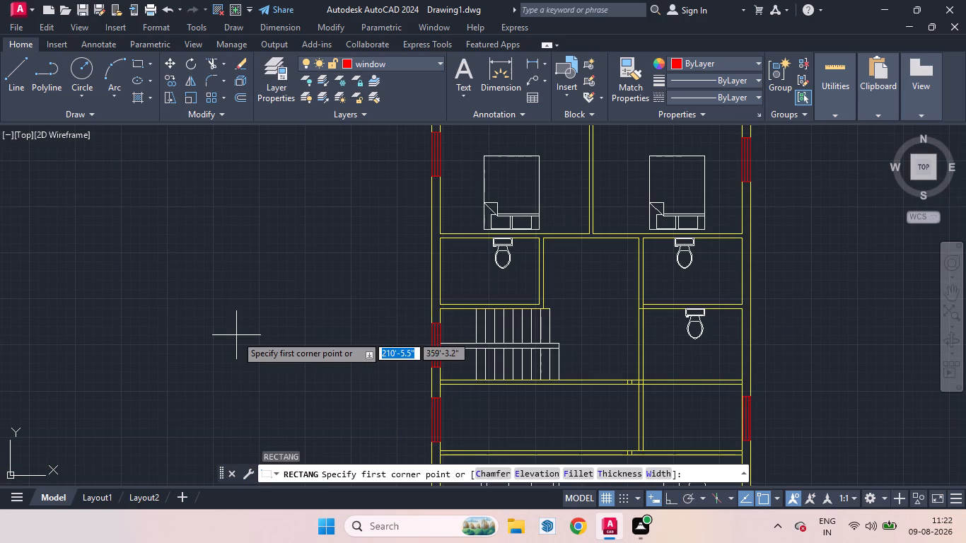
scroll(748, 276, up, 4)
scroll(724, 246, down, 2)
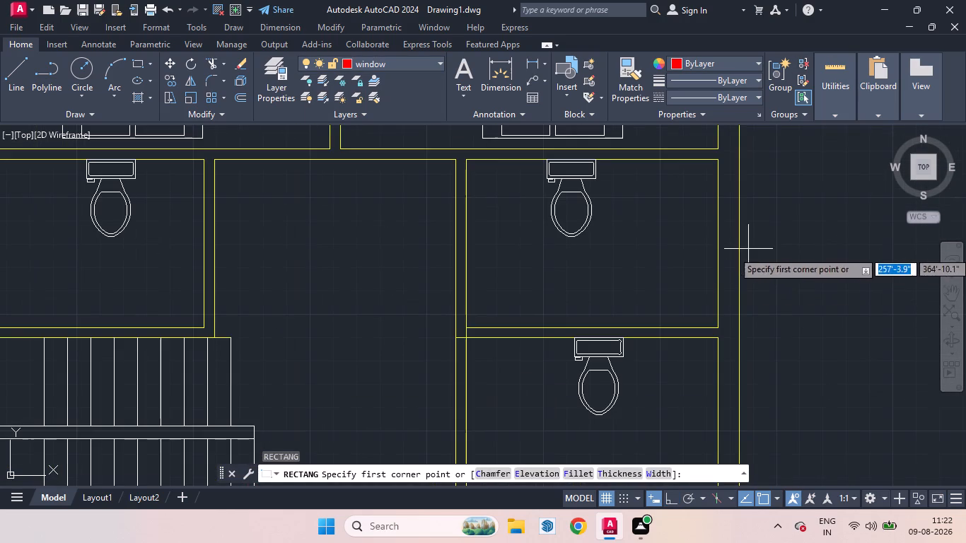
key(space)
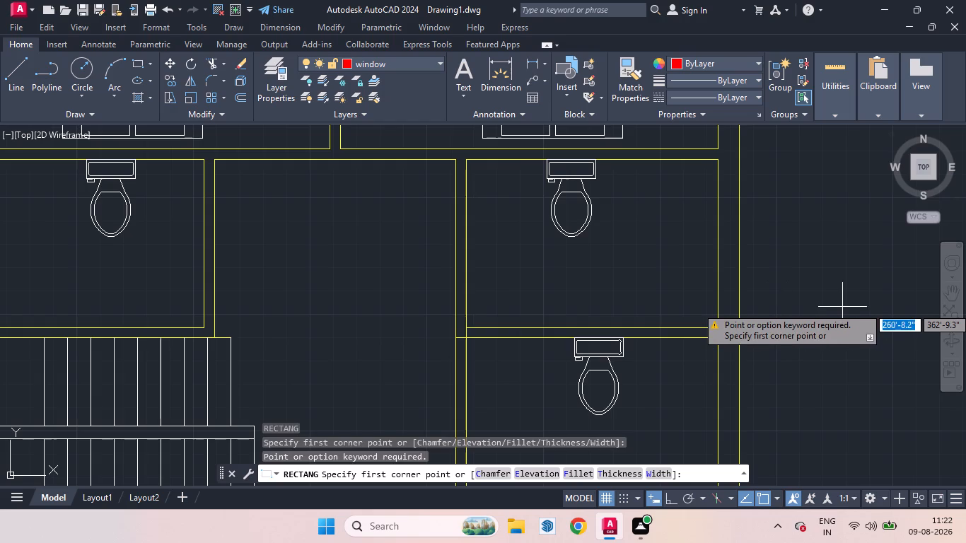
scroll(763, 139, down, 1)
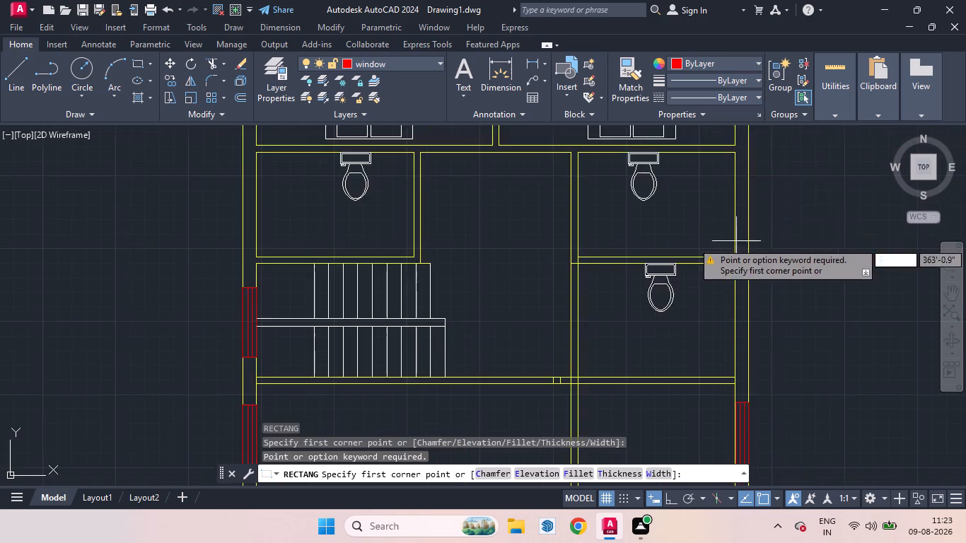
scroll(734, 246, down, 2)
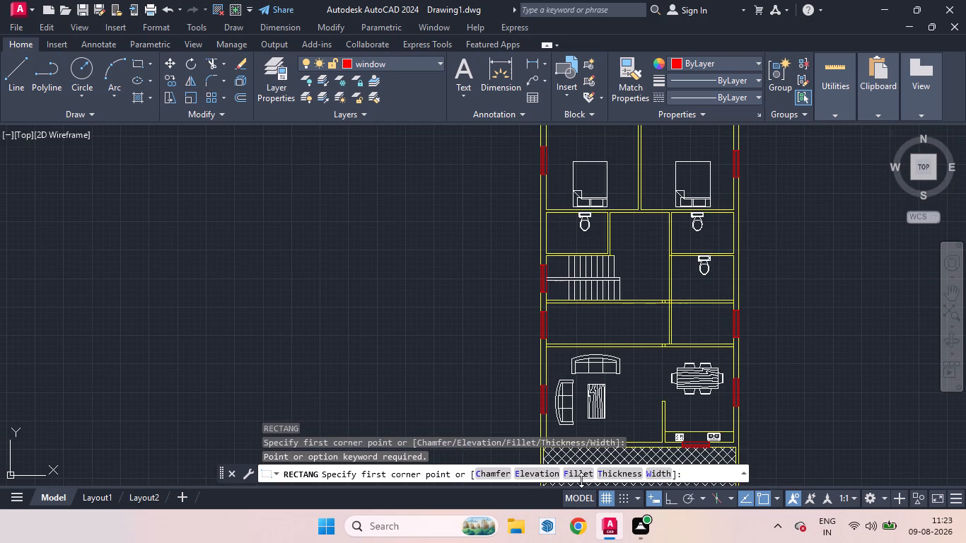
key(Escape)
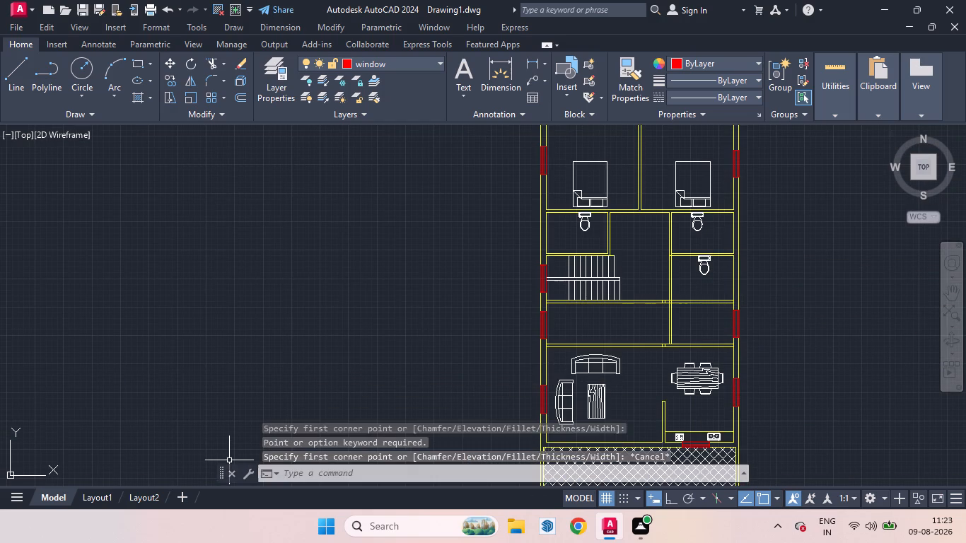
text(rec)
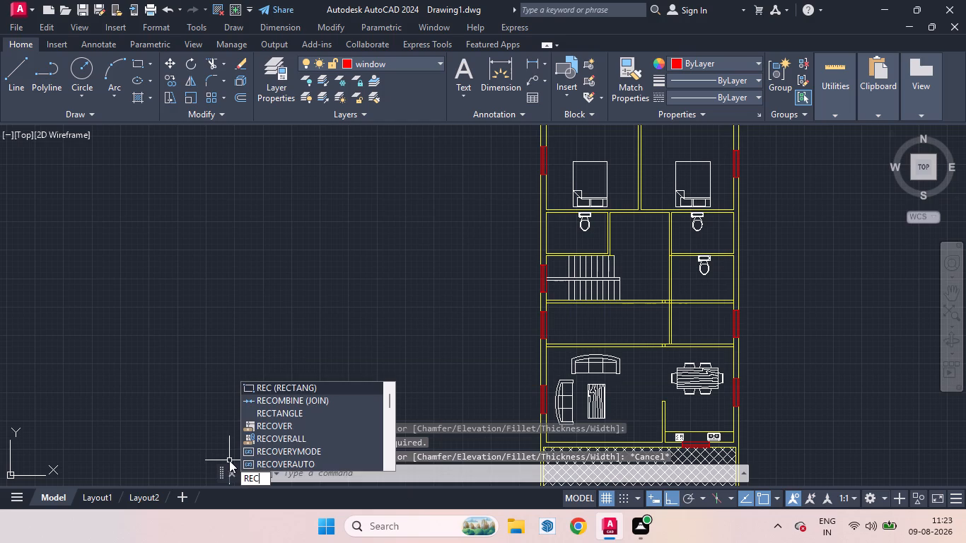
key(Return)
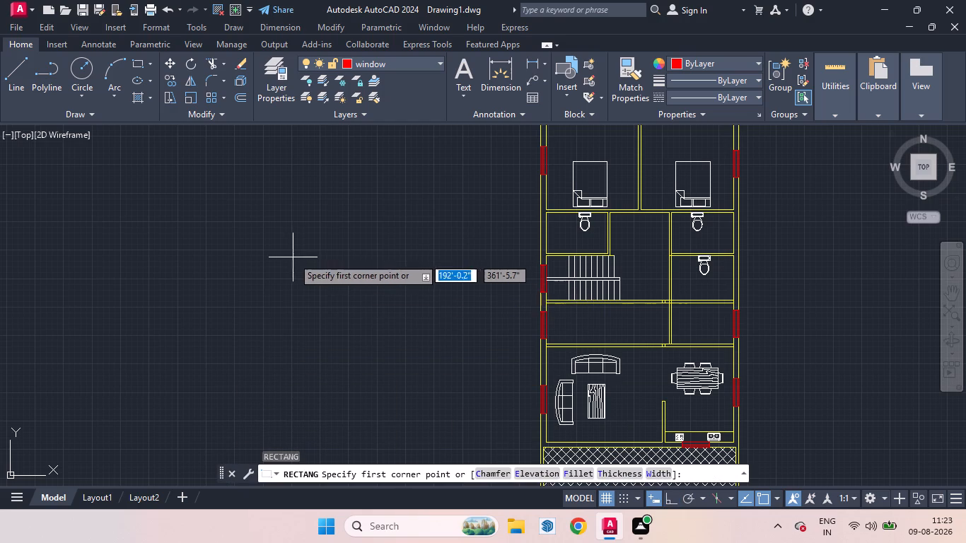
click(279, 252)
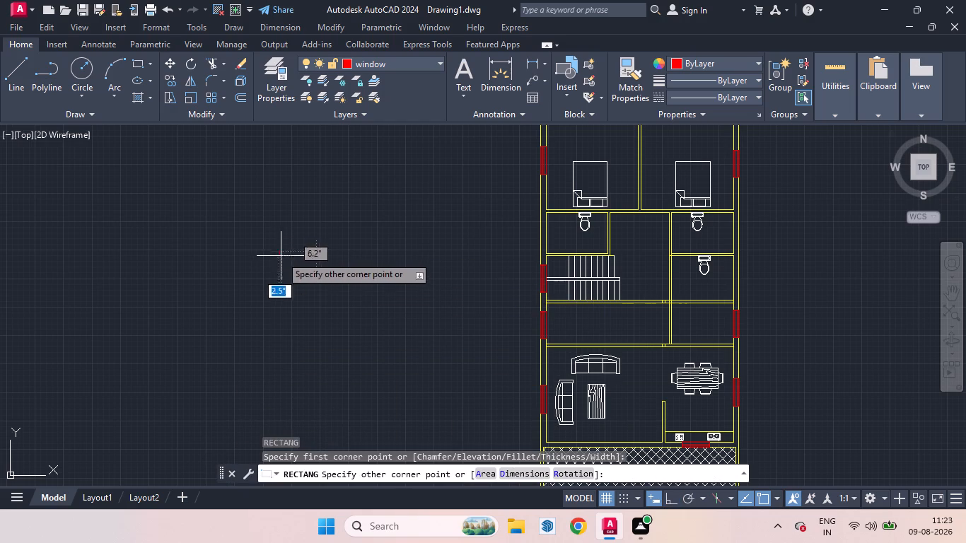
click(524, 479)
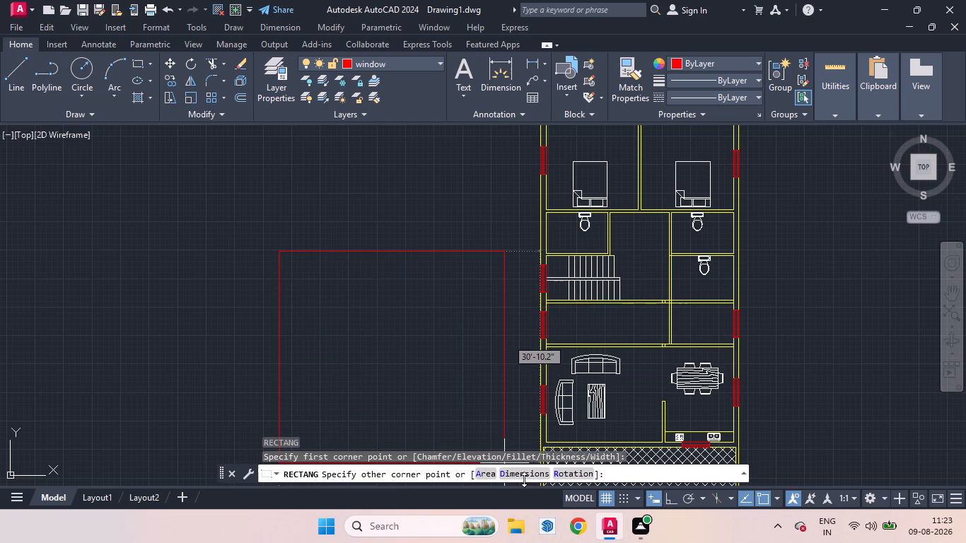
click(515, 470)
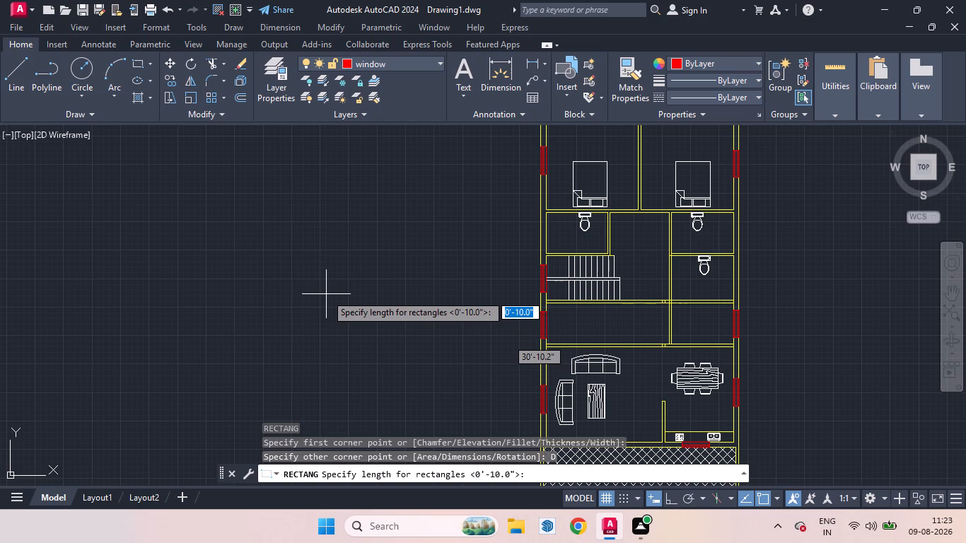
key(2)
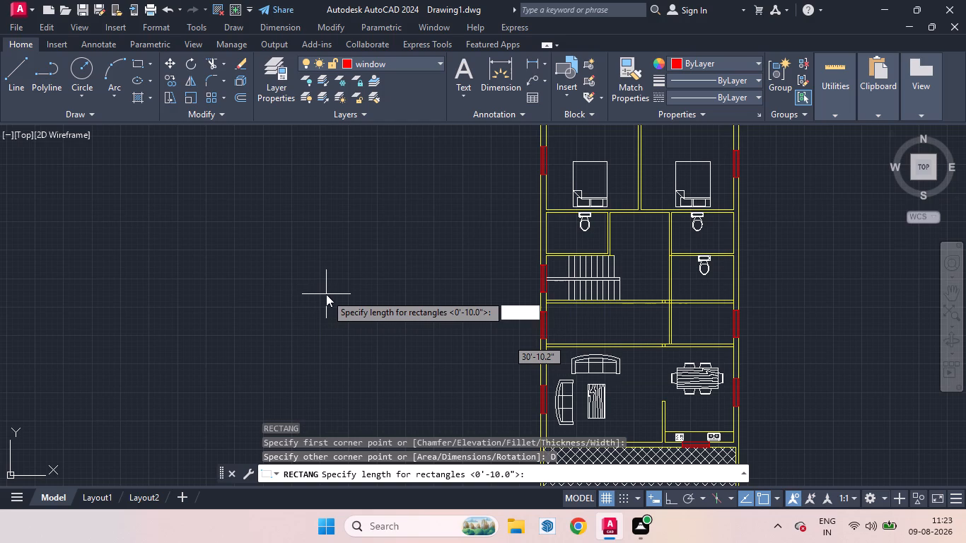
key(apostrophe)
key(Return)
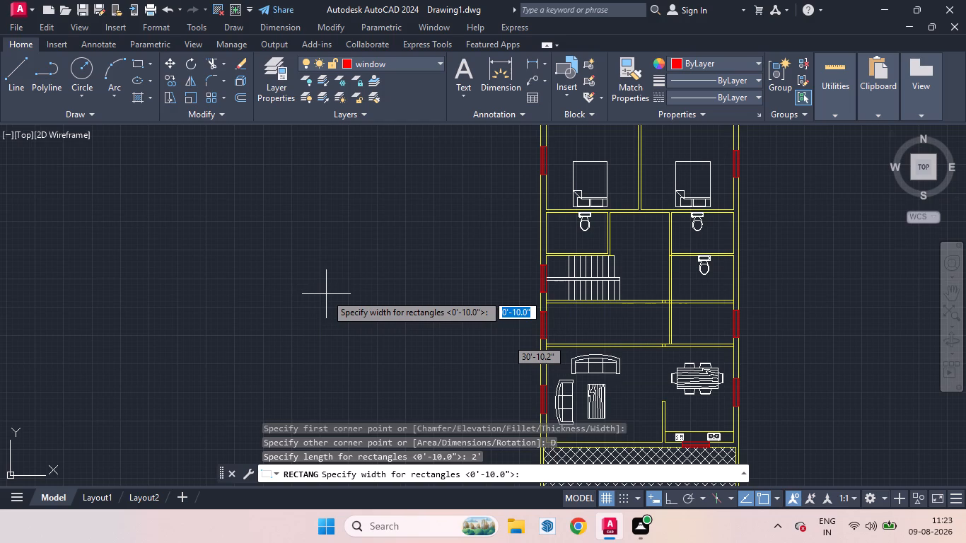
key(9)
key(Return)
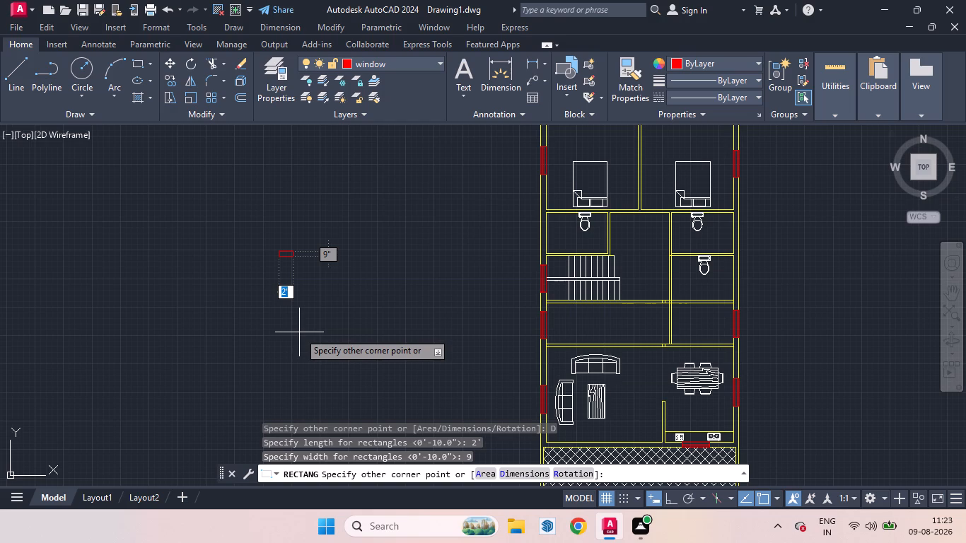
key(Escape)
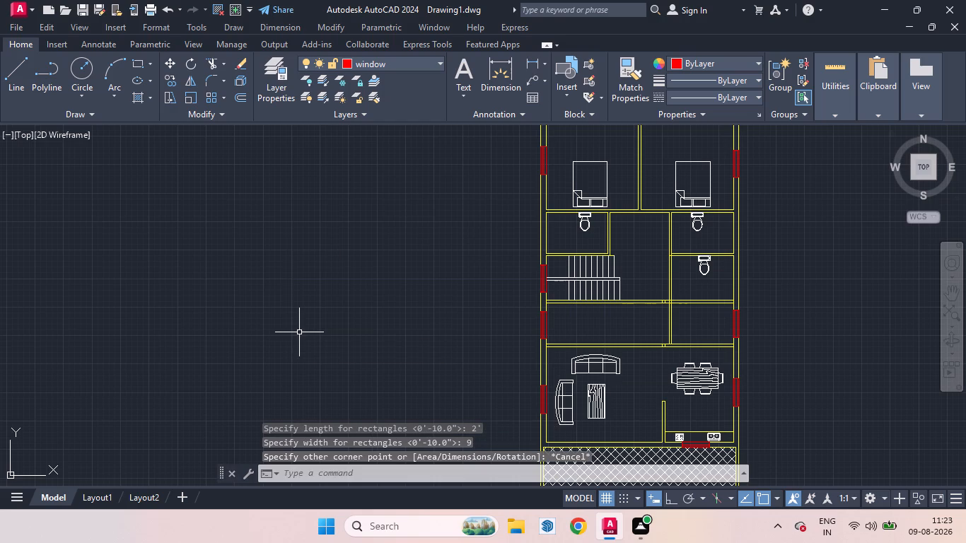
Draw a rectangle 9" long and 2' wide, standing upright, in the empty area west of the house plan.
text(rec)
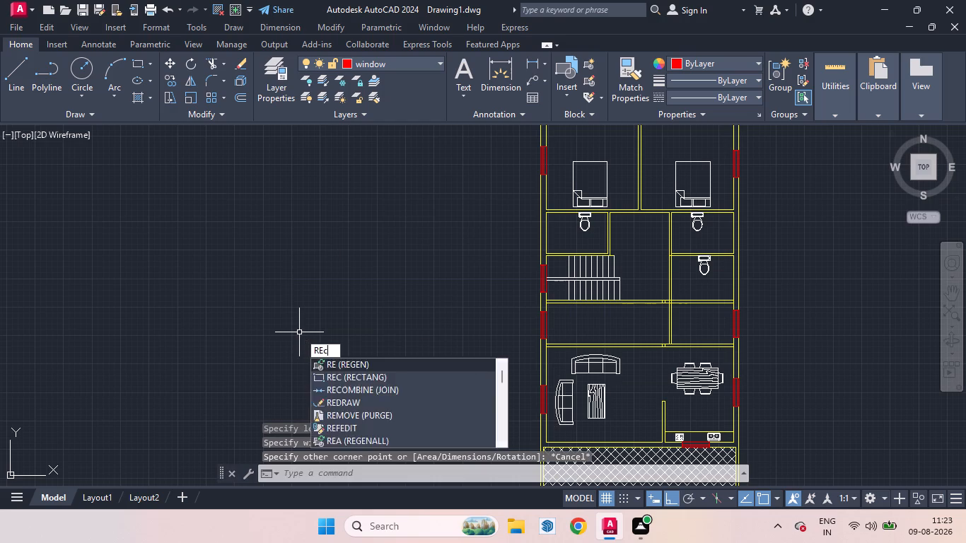
key(Return)
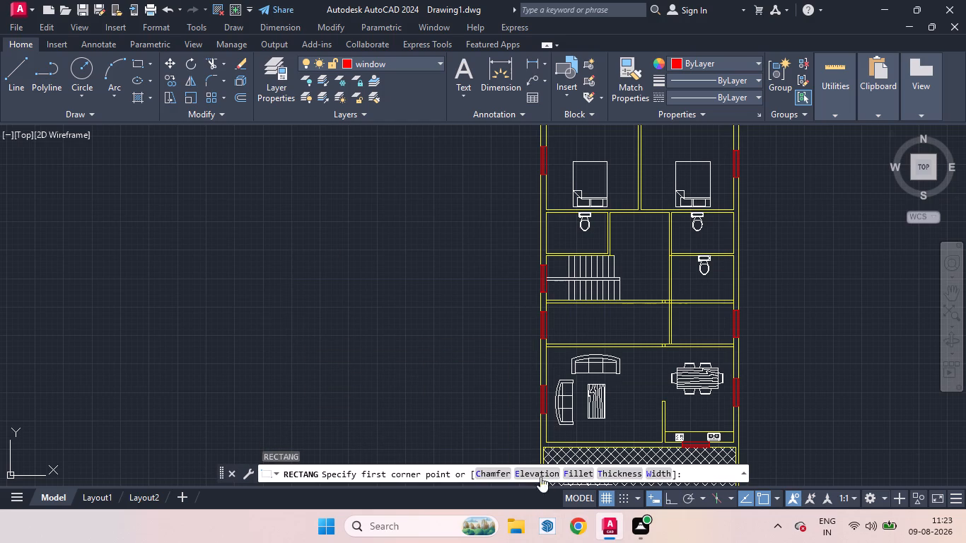
click(325, 241)
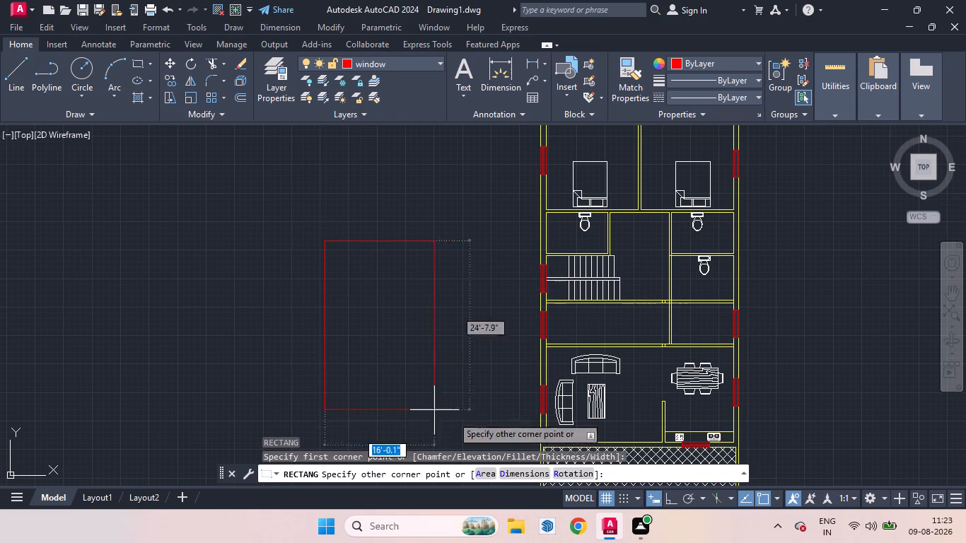
click(527, 469)
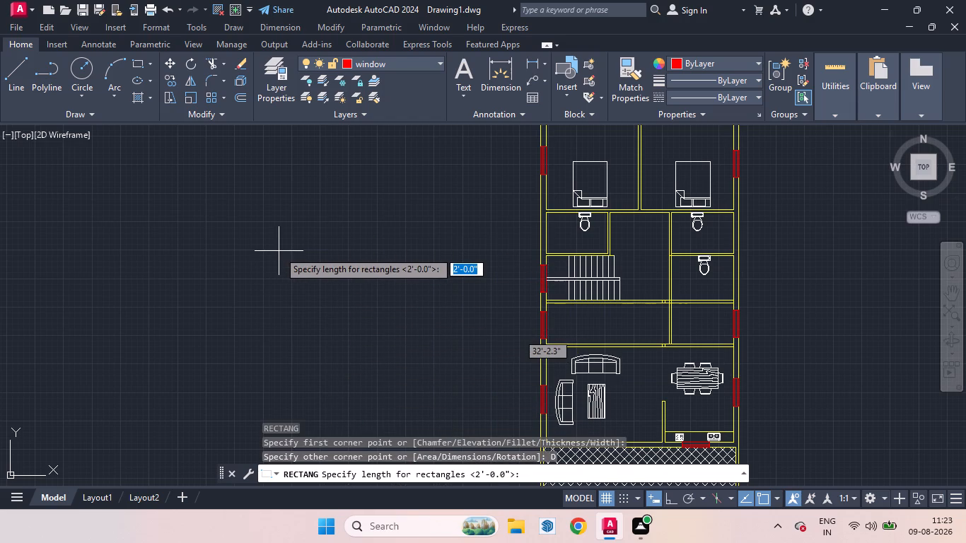
key(9)
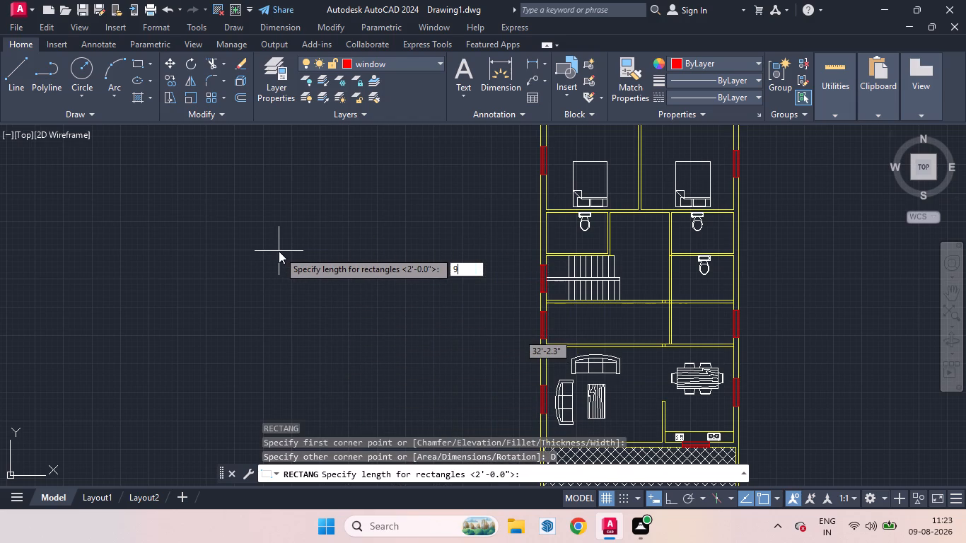
key(Return)
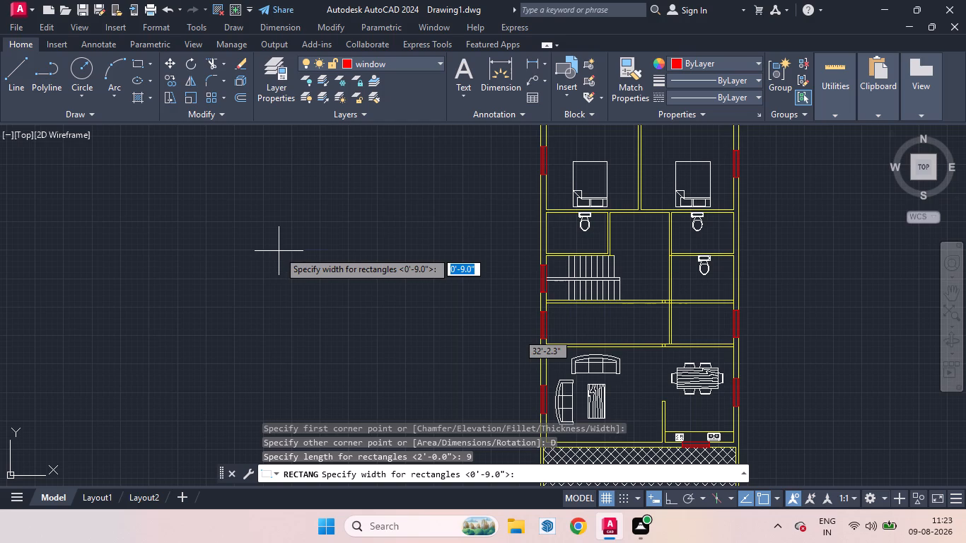
key(2)
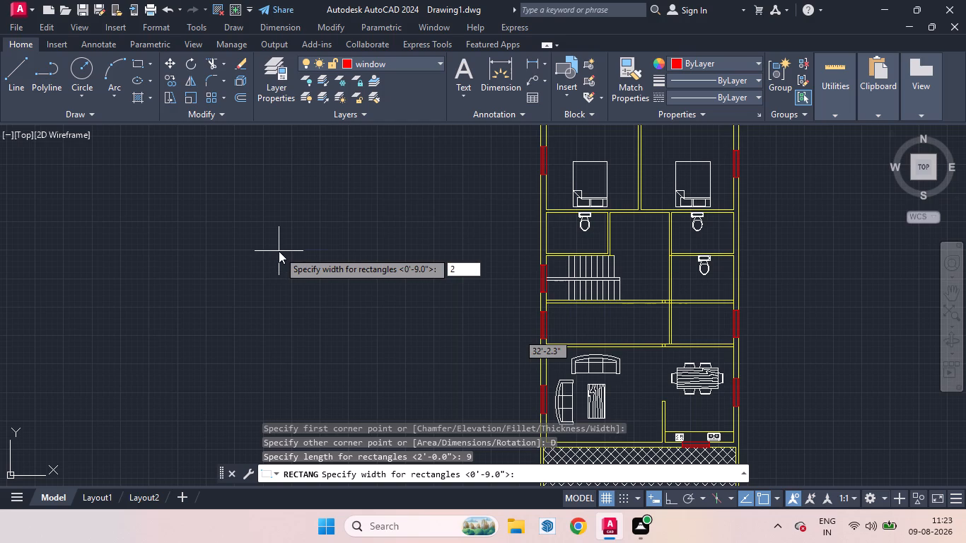
key(apostrophe)
key(Return)
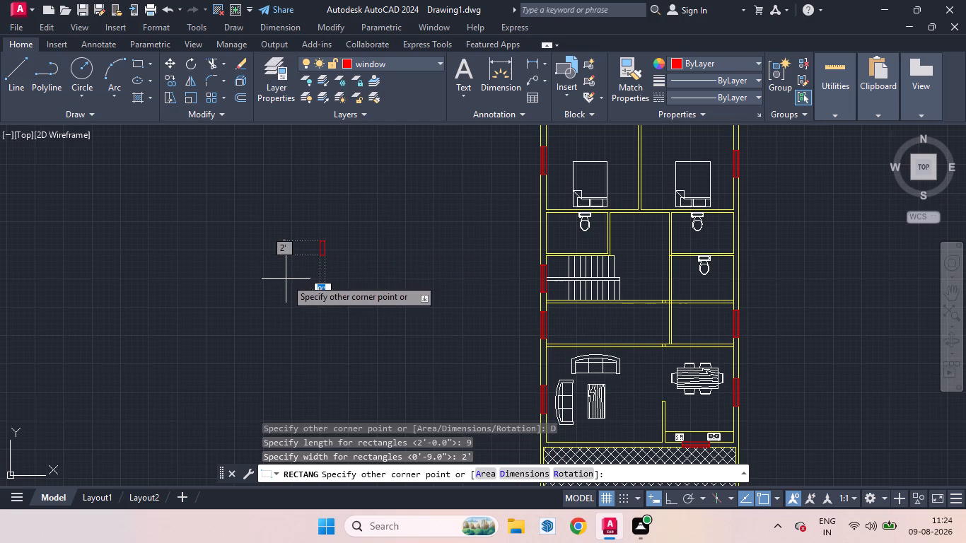
click(286, 281)
Draw a vertical line about 2'-7" long from the midpoint of the small rectangle's top edge down past its bottom edge.
scroll(313, 226, up, 2)
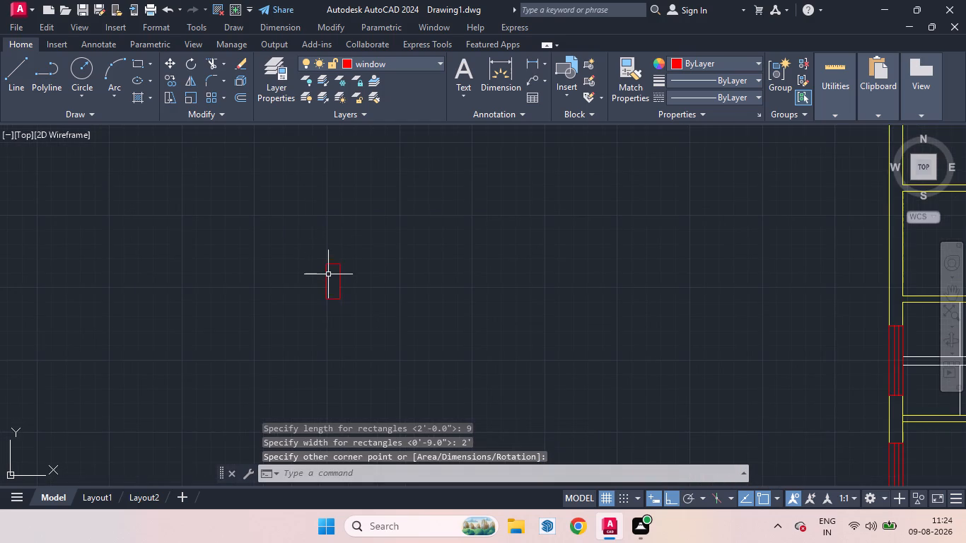
scroll(322, 287, down, 3)
scroll(326, 288, up, 3)
scroll(326, 288, down, 1)
scroll(326, 288, up, 2)
scroll(321, 293, down, 1)
scroll(321, 293, up, 1)
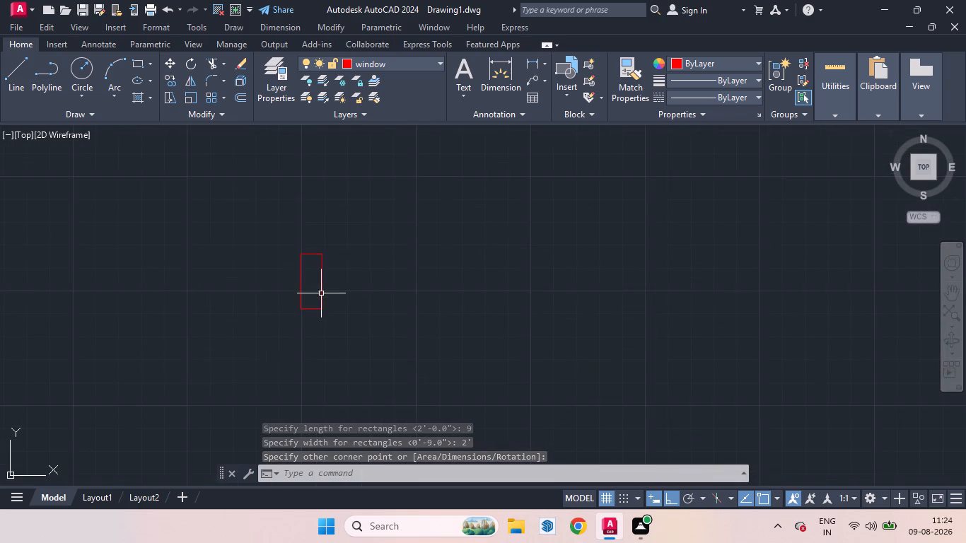
scroll(317, 285, up, 4)
scroll(334, 288, down, 2)
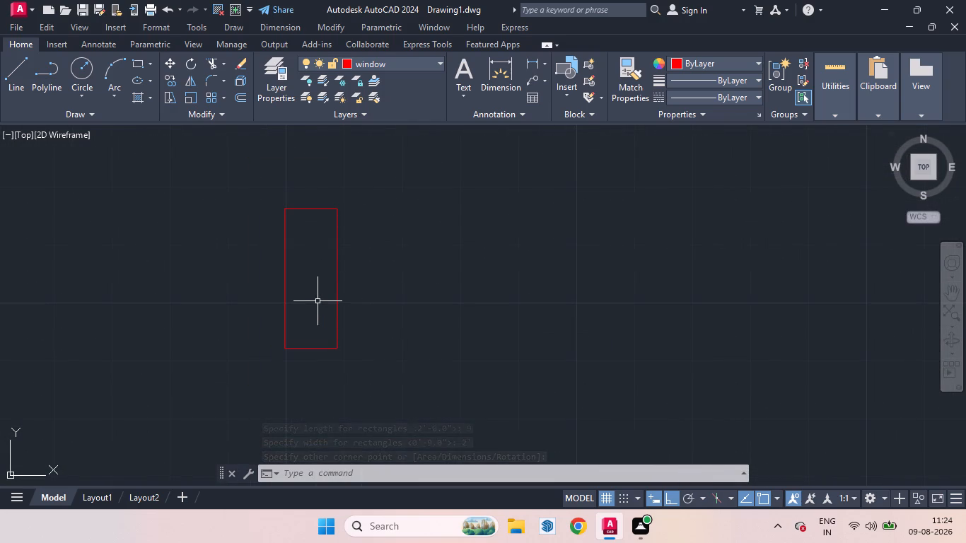
key(l)
key(Return)
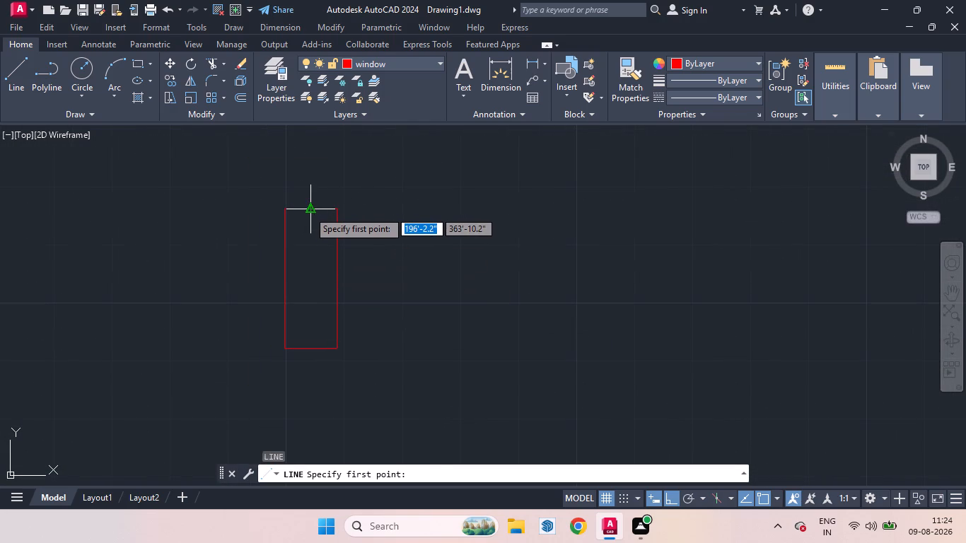
drag(308, 211, 309, 218)
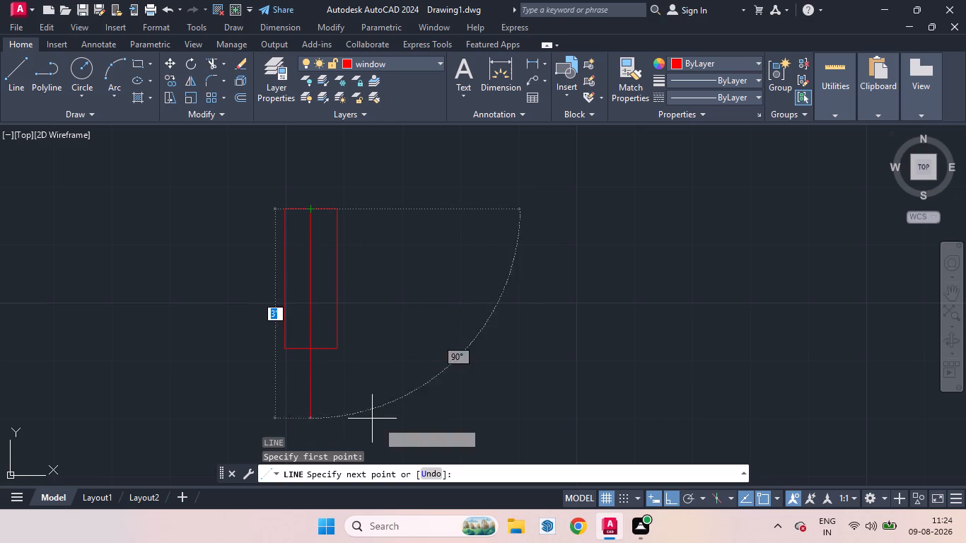
click(315, 388)
key(space)
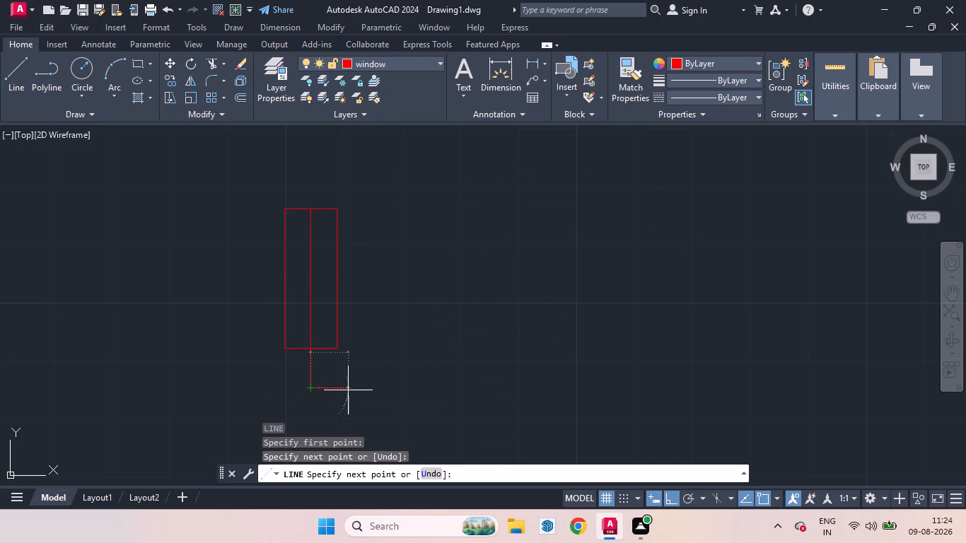
Copy the small rectangle's vertical centre line once to each side, about midway between the centre and each long edge.
click(310, 286)
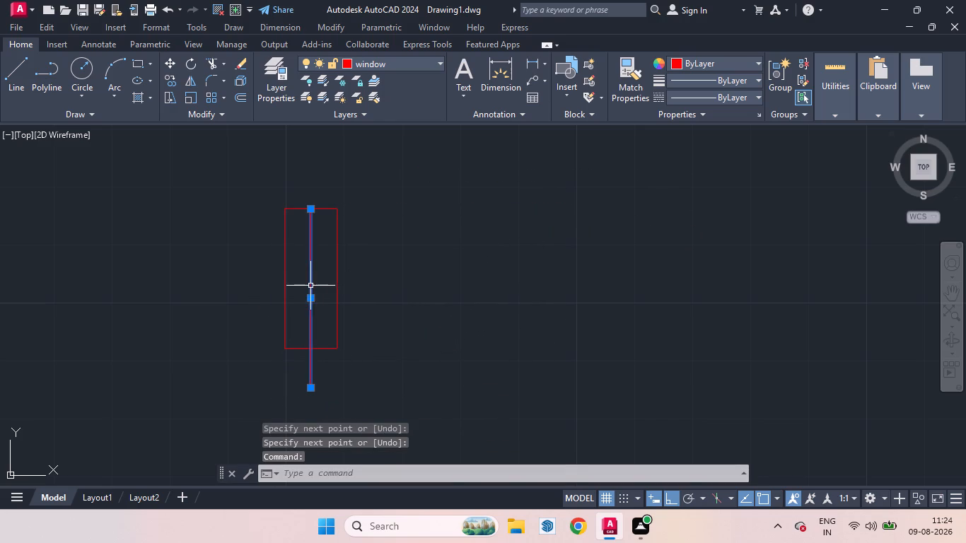
text(co)
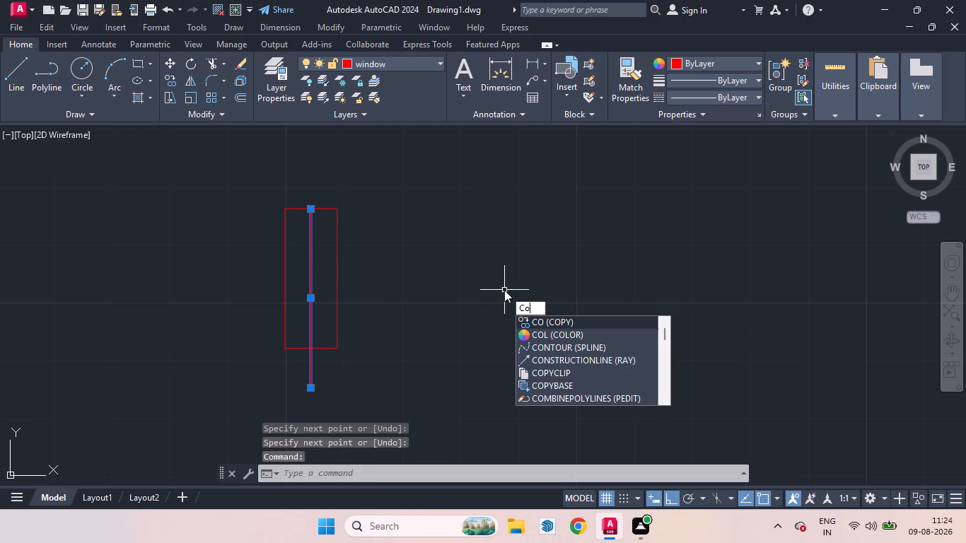
key(Return)
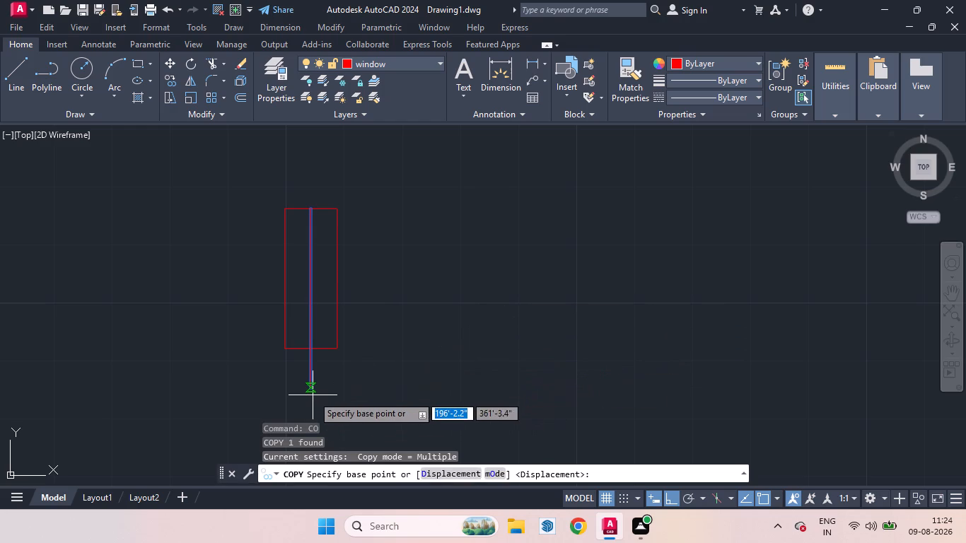
click(313, 395)
click(322, 393)
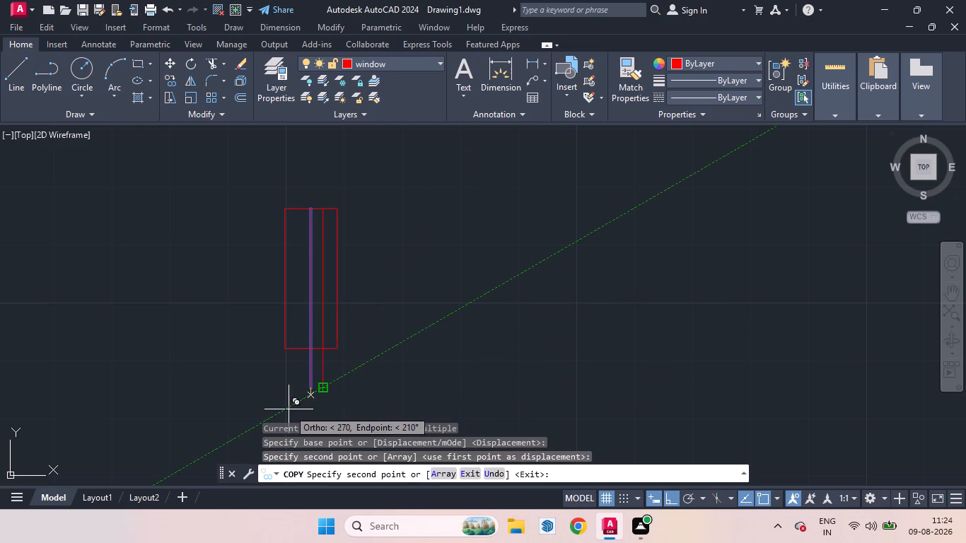
click(298, 380)
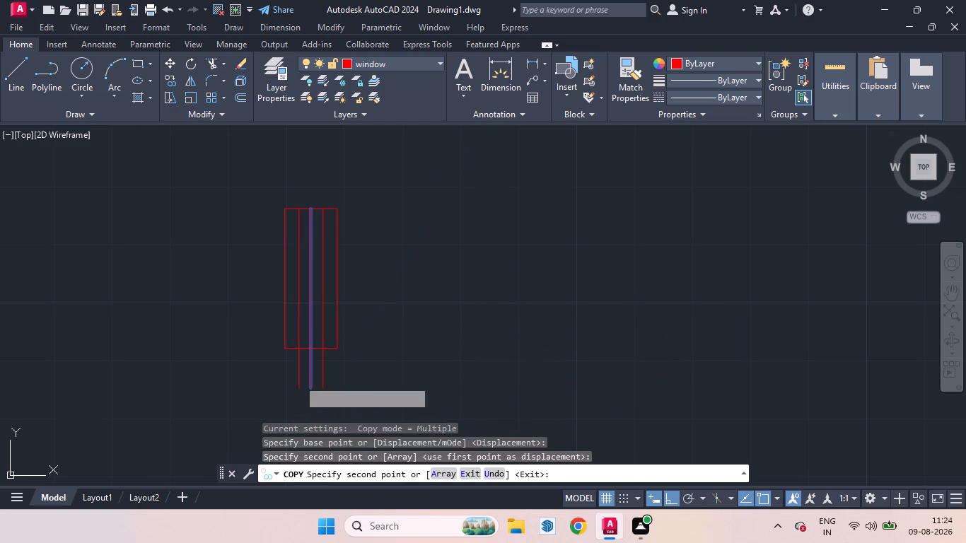
key(space)
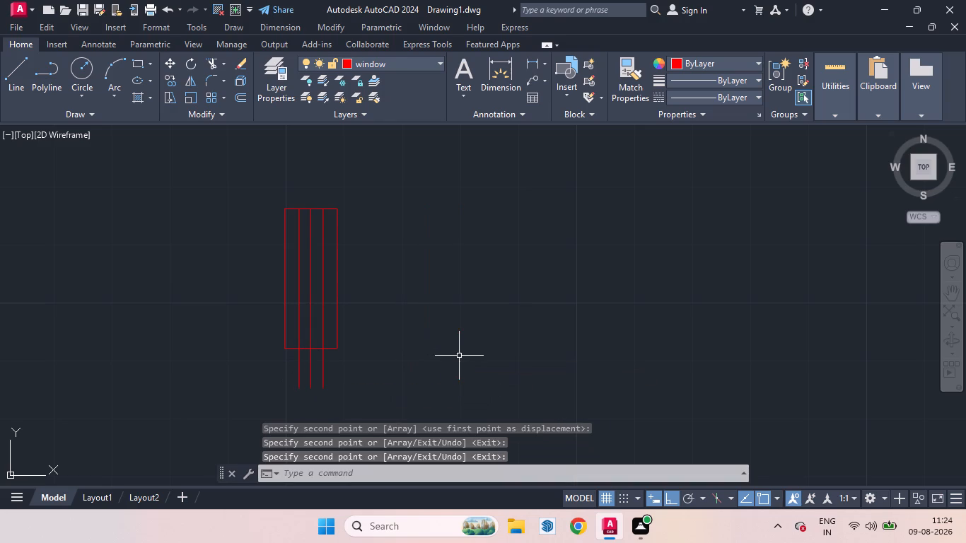
Trim the three lines' overhang below the small rectangle and remove the middle line inside it.
text(tr)
key(Return)
key(Return)
drag(355, 374, 273, 385)
click(309, 311)
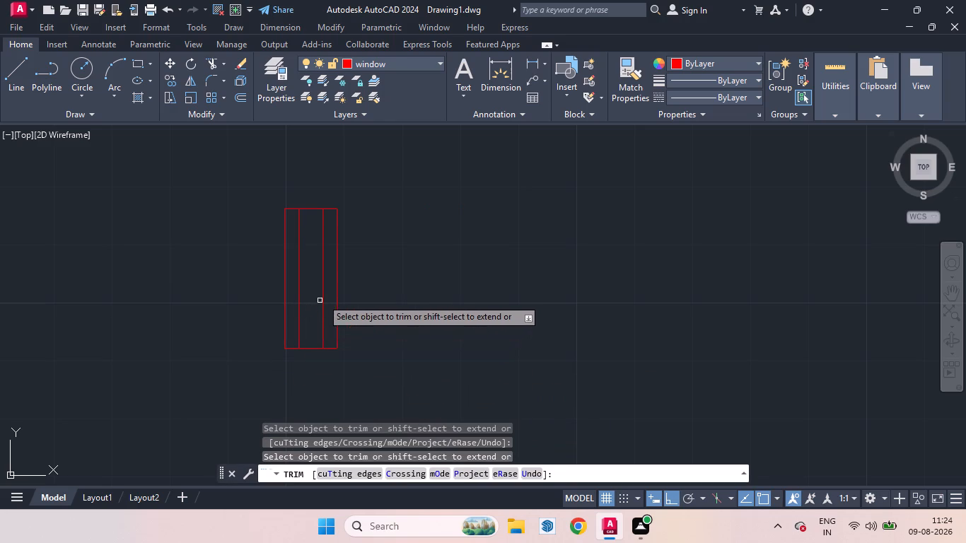
scroll(389, 293, down, 2)
key(space)
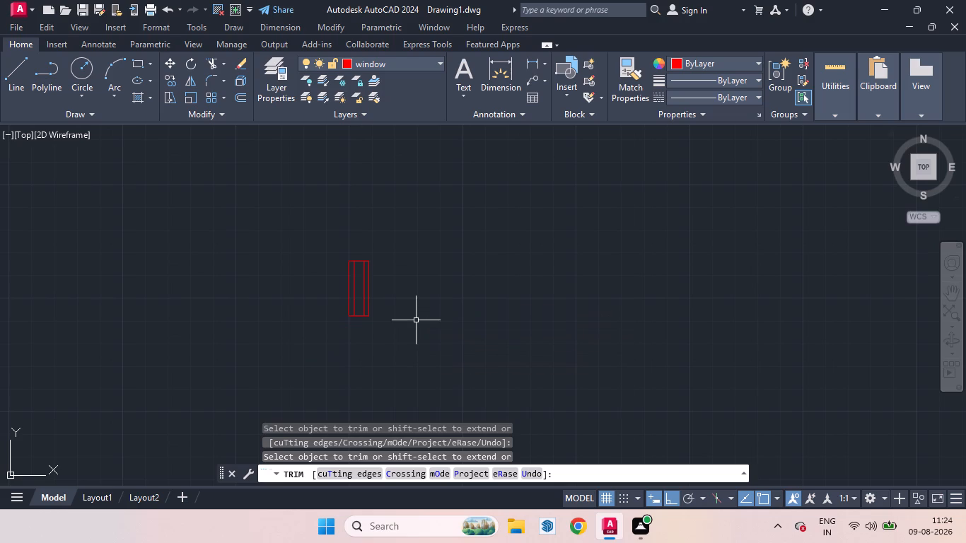
Write the small window symbol to the block file "new block", with its base point just off the lower-right corner, replacing the existing file.
click(387, 333)
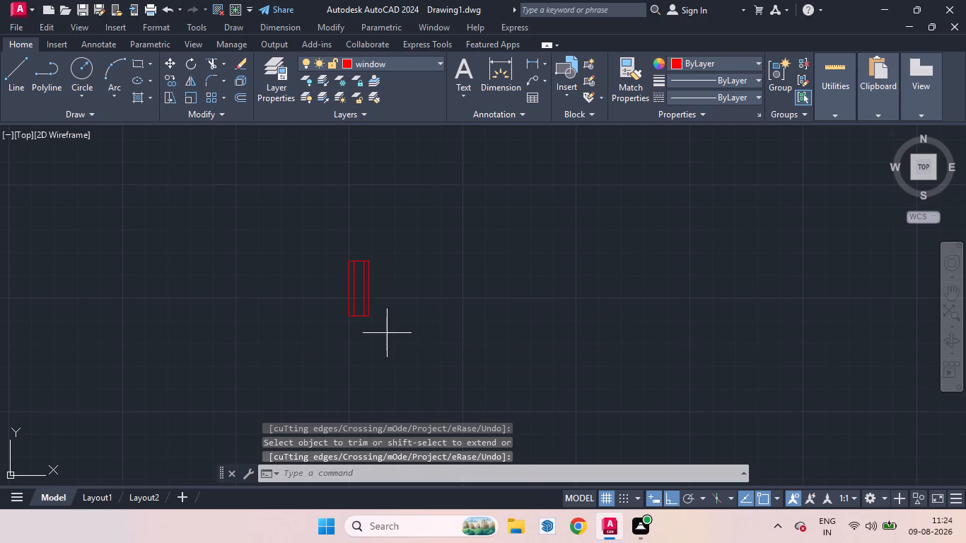
click(324, 246)
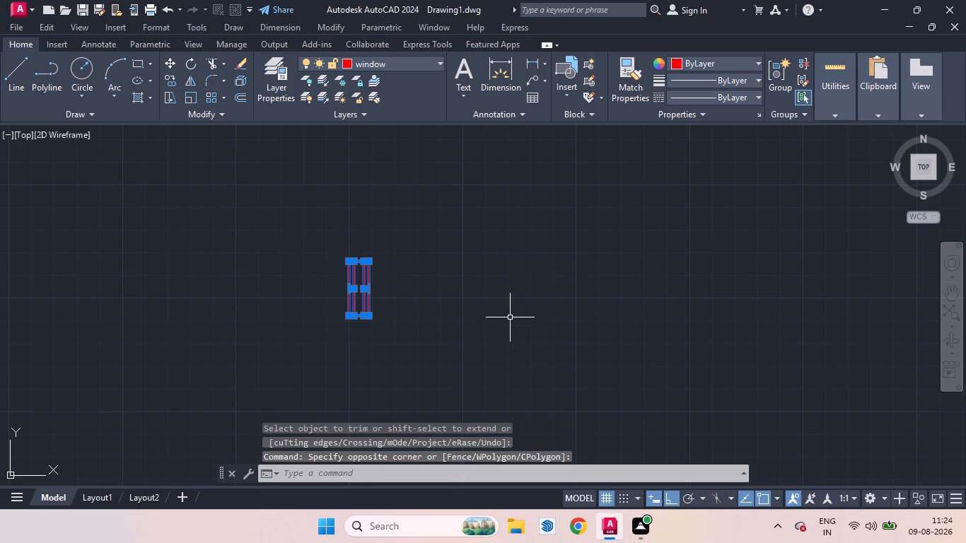
key(w)
key(Return)
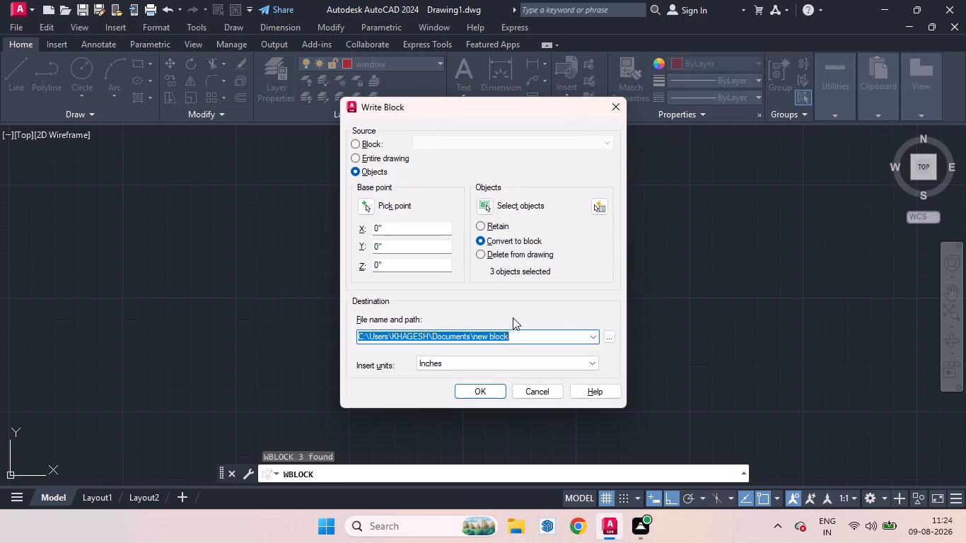
click(368, 206)
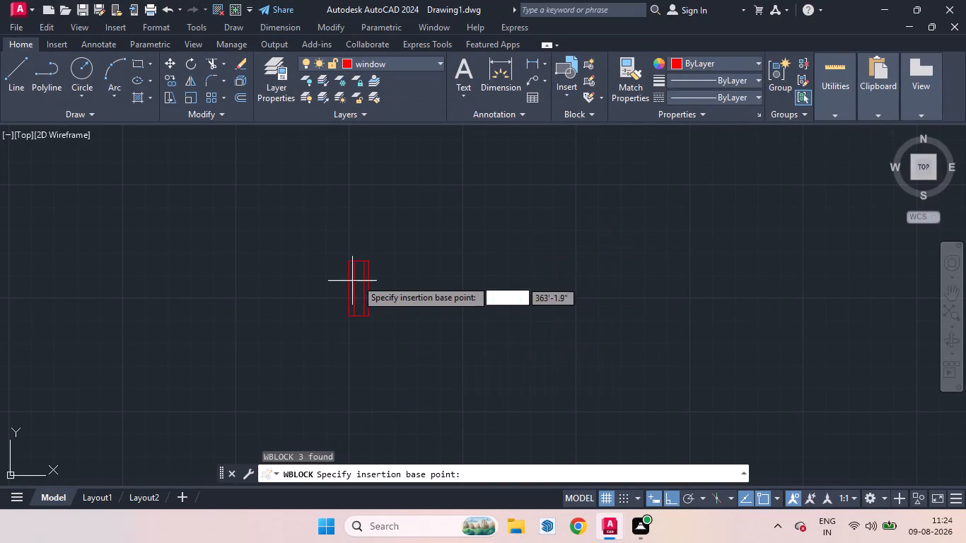
click(390, 343)
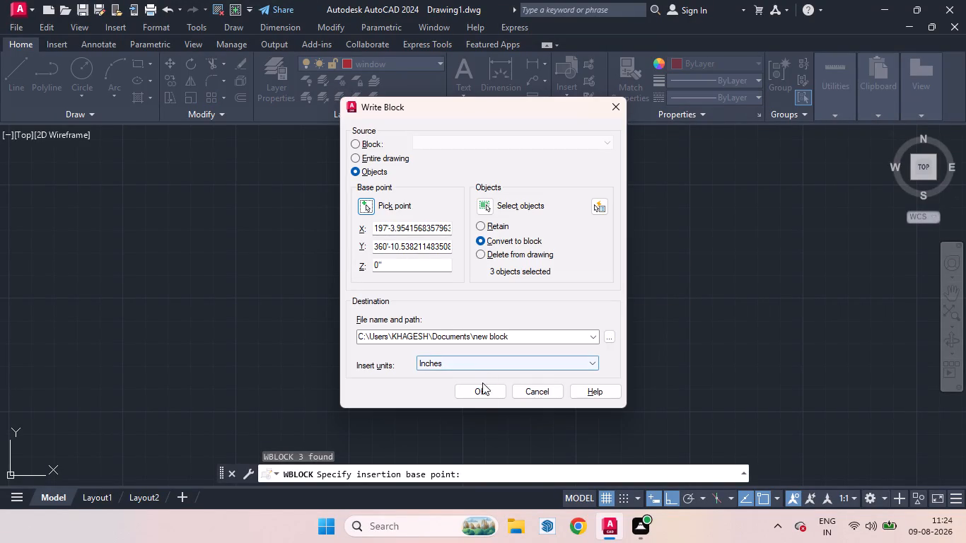
click(477, 394)
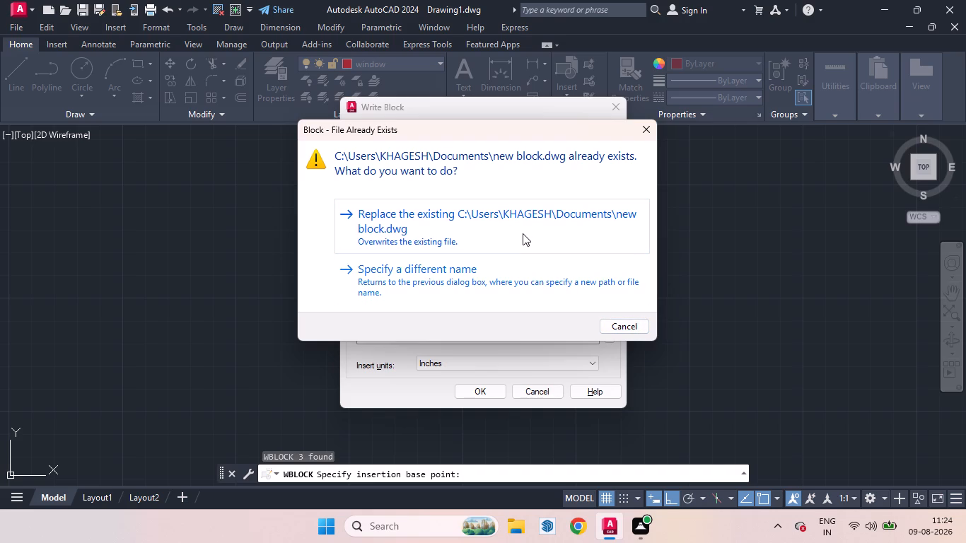
click(642, 127)
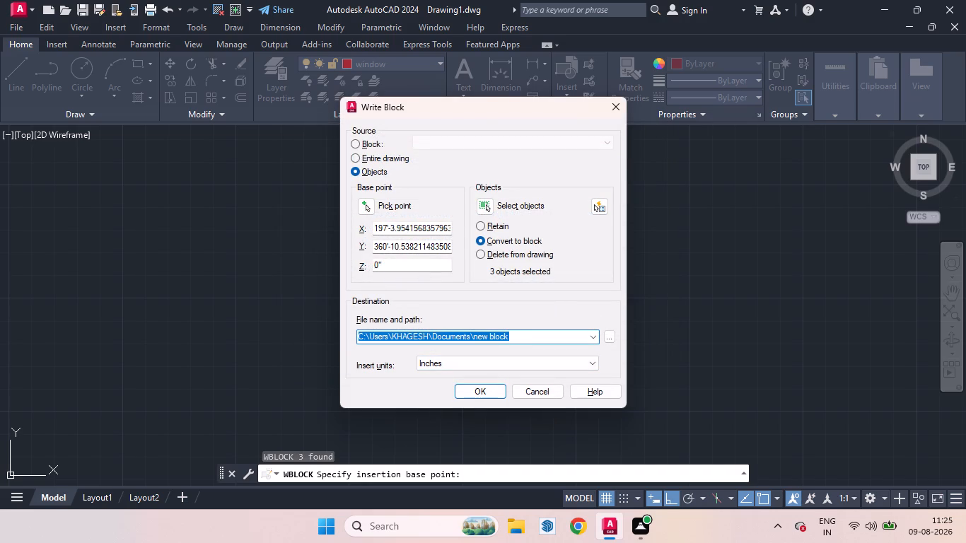
click(489, 389)
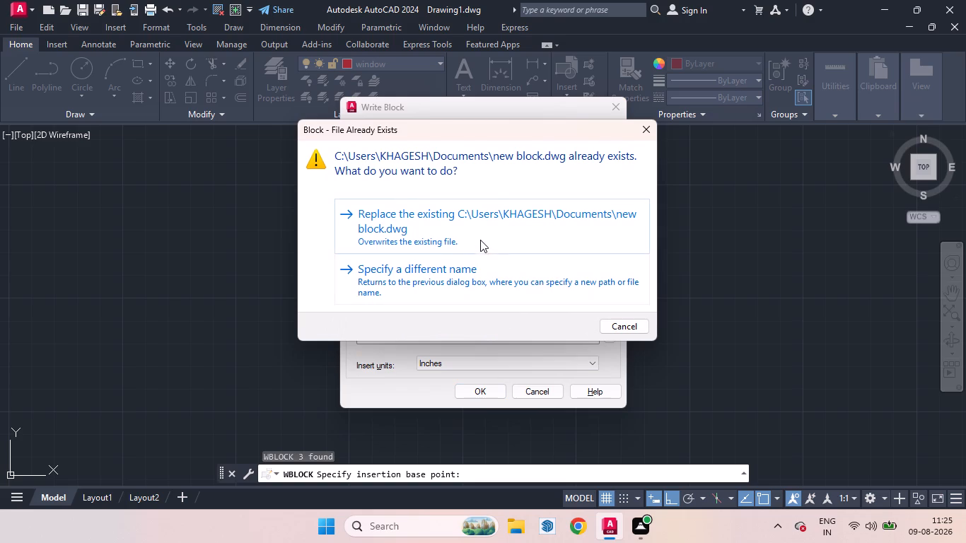
click(484, 240)
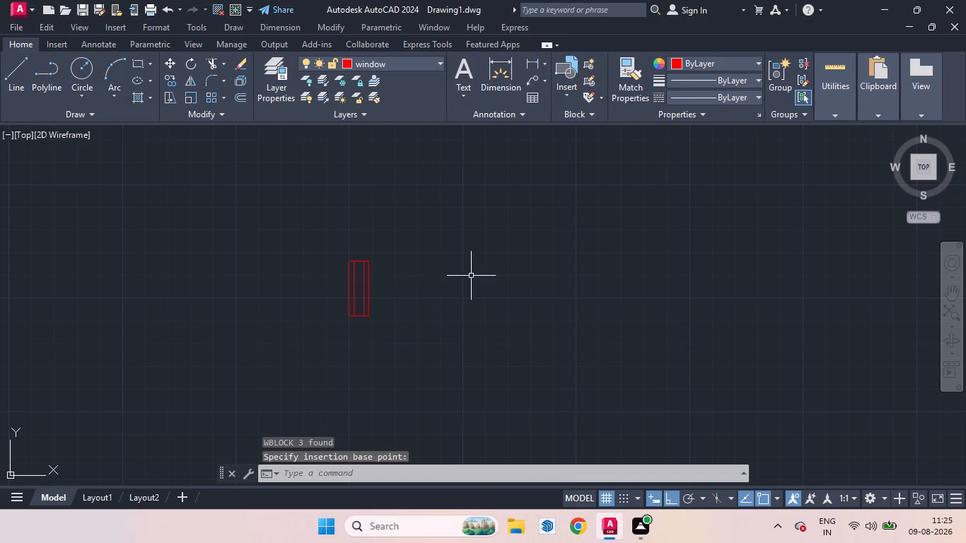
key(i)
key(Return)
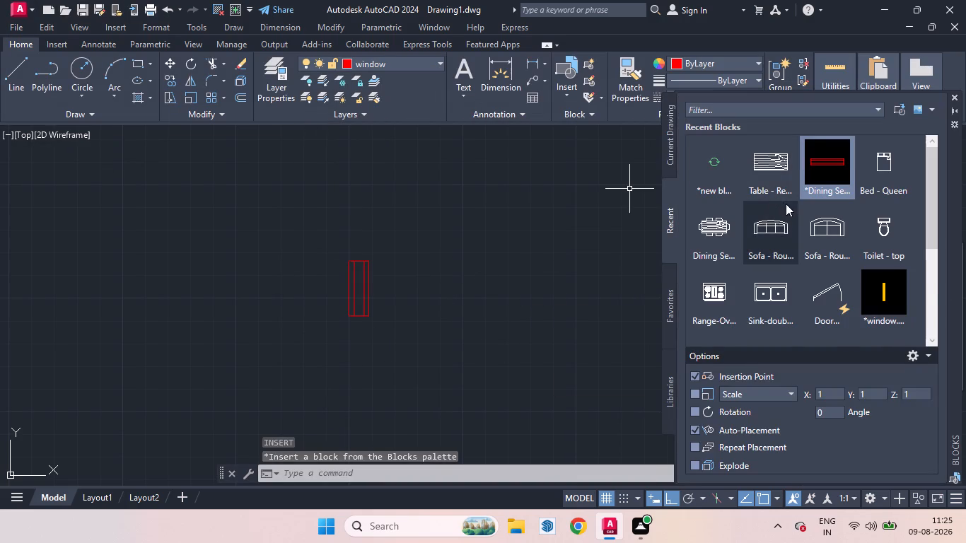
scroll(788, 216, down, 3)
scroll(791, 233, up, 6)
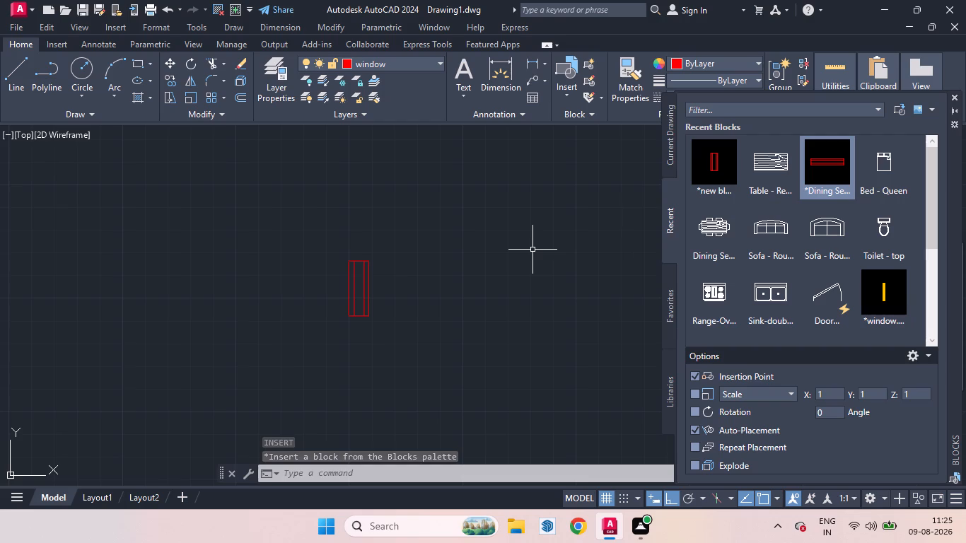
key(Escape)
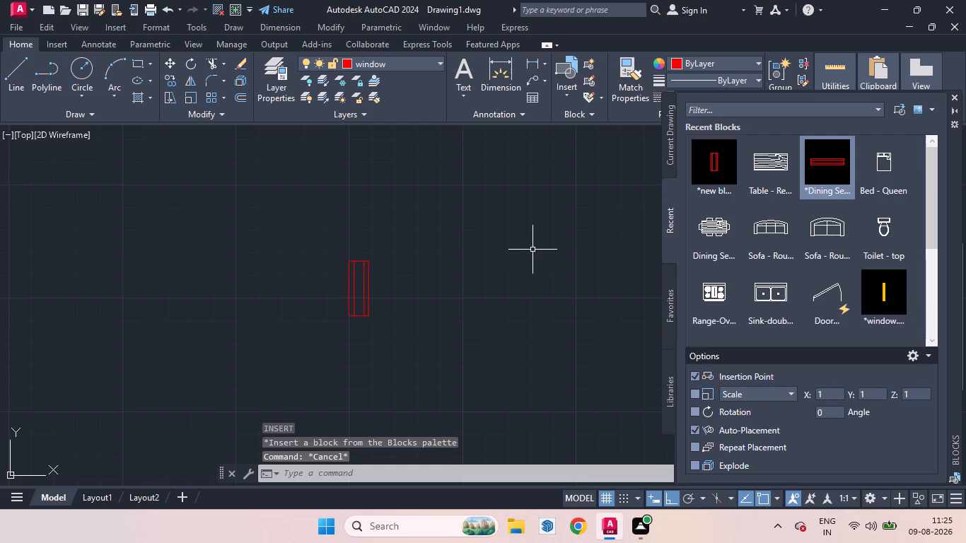
With Ortho off, move the small window block by its lower-right corner into the east wall of the upper east bathroom, flush with the outer face.
drag(407, 342, 342, 220)
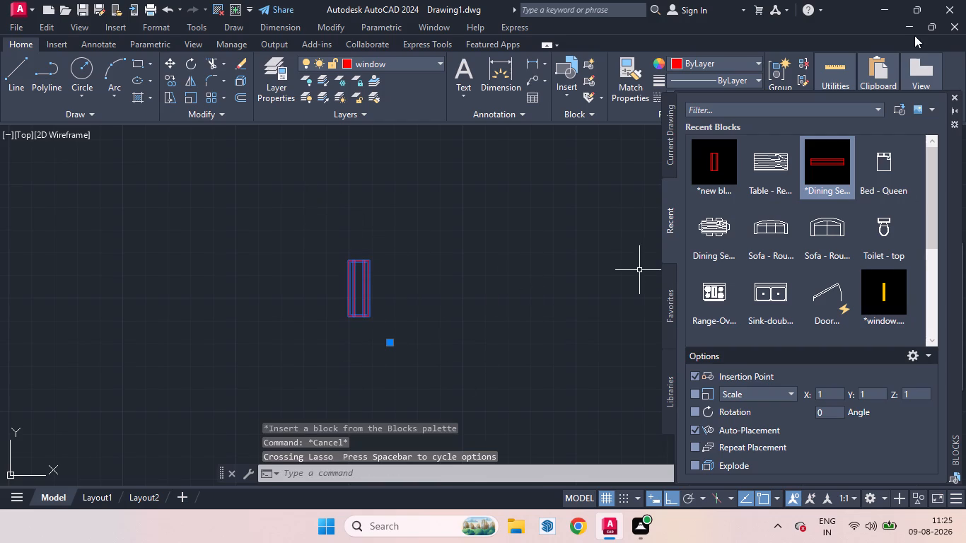
click(955, 98)
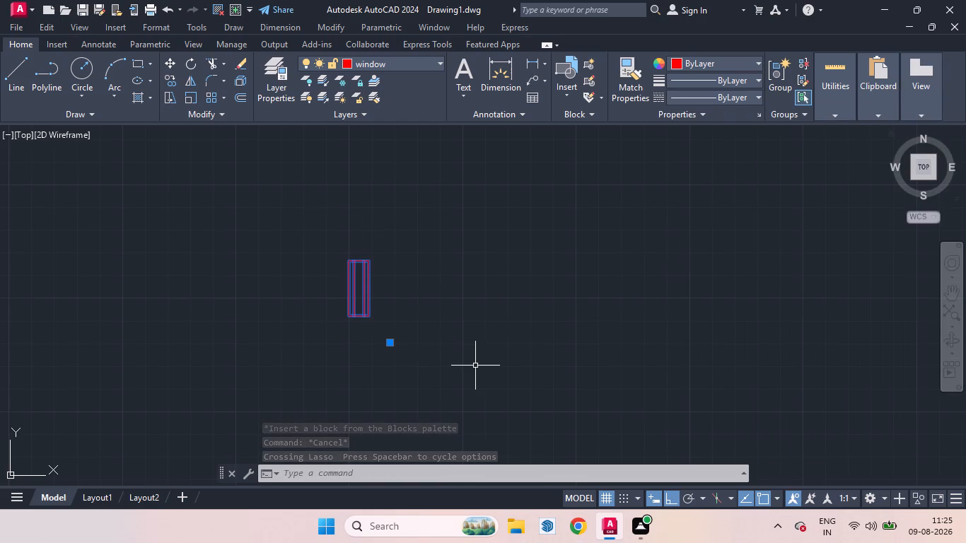
key(m)
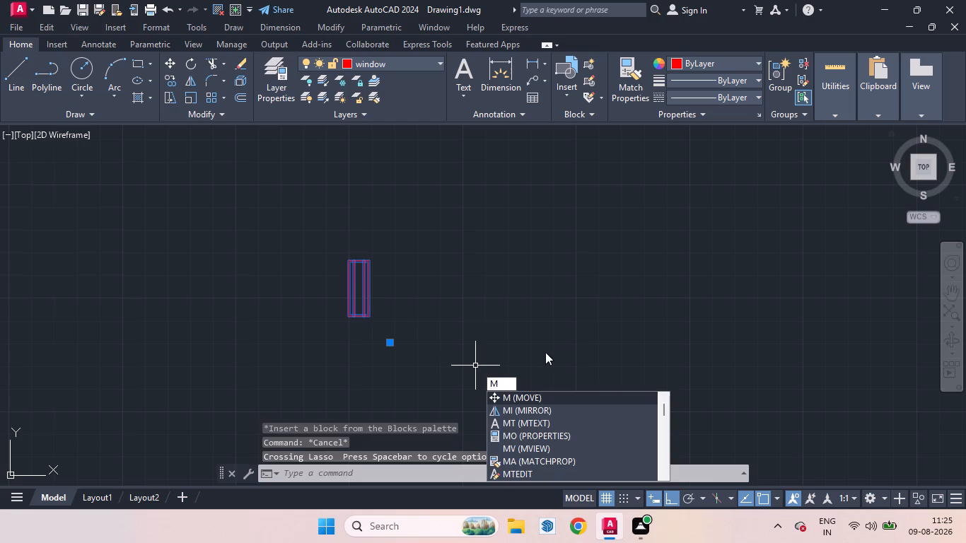
key(Return)
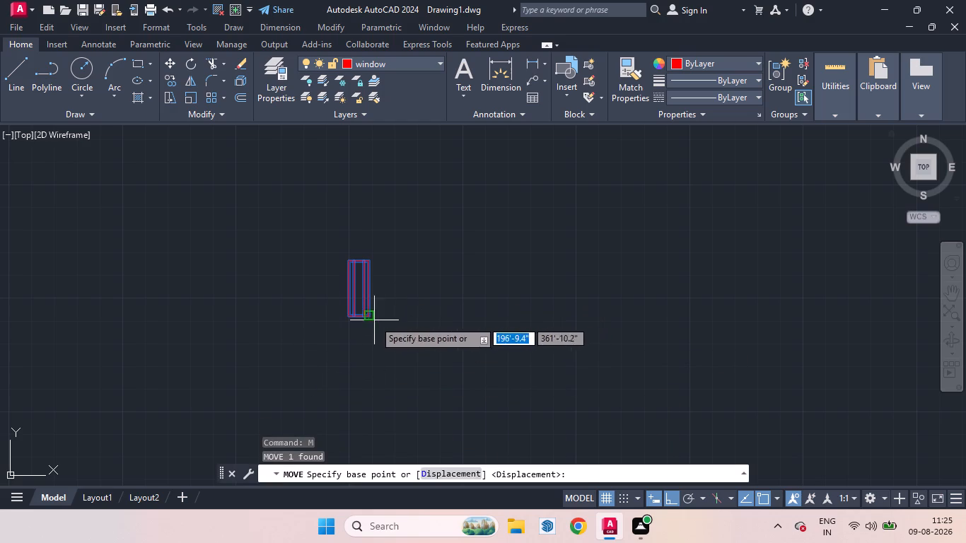
click(374, 320)
scroll(687, 376, down, 4)
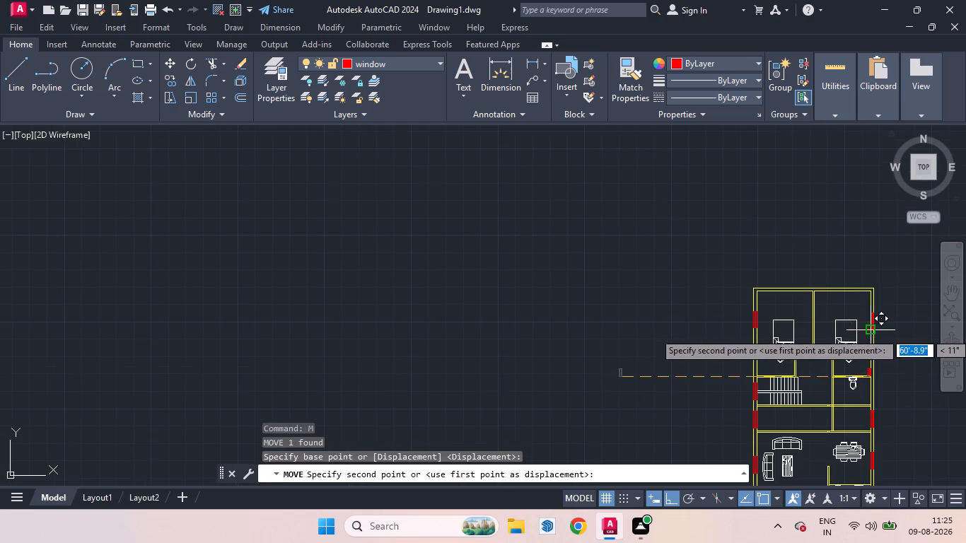
click(673, 502)
scroll(941, 350, up, 1)
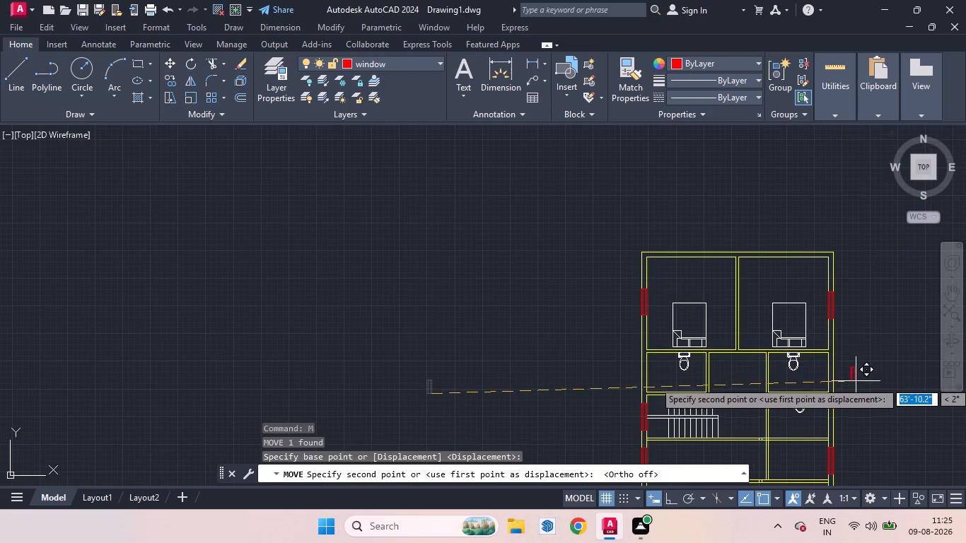
scroll(854, 386, up, 3)
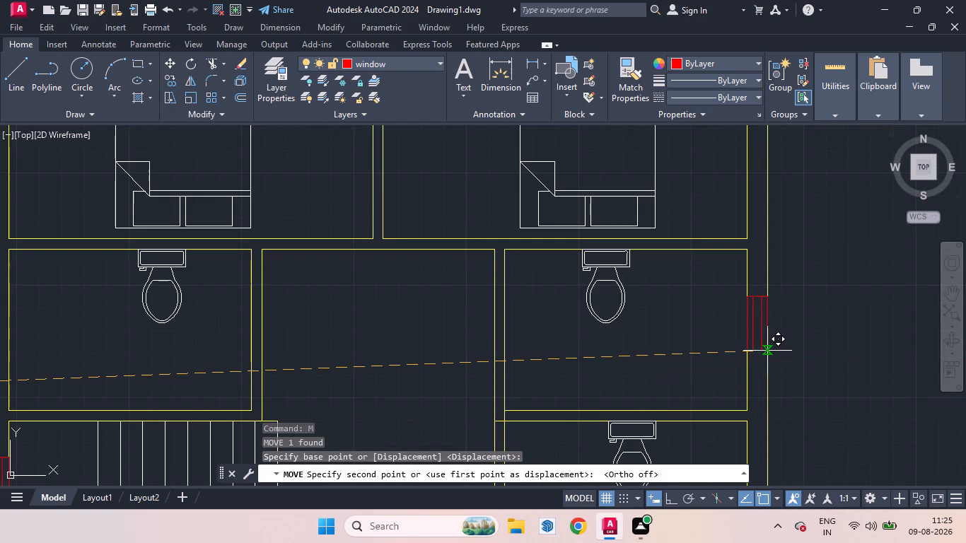
click(767, 351)
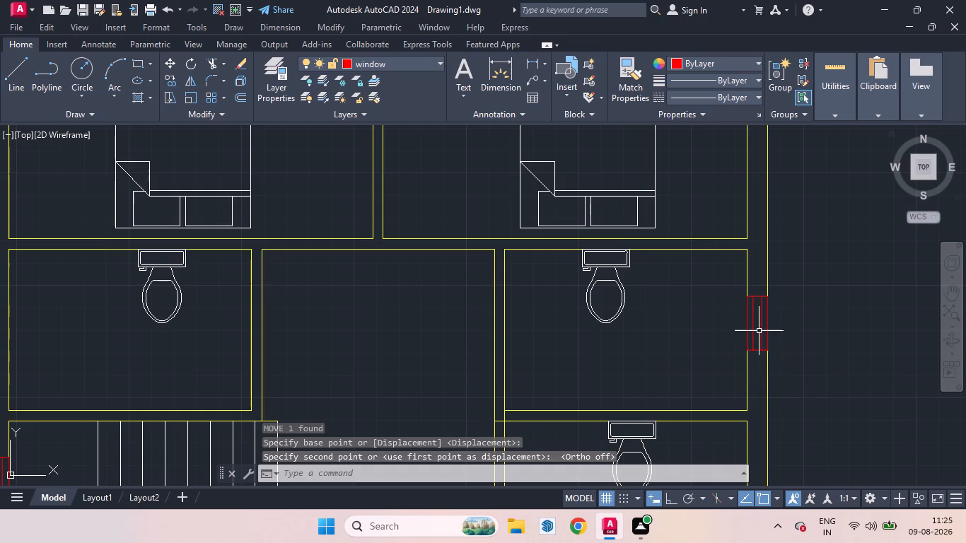
With Ortho on, copy the small window block from the upper east bathroom straight down to the lower east bathroom's outer wall.
click(762, 331)
text(co)
key(Return)
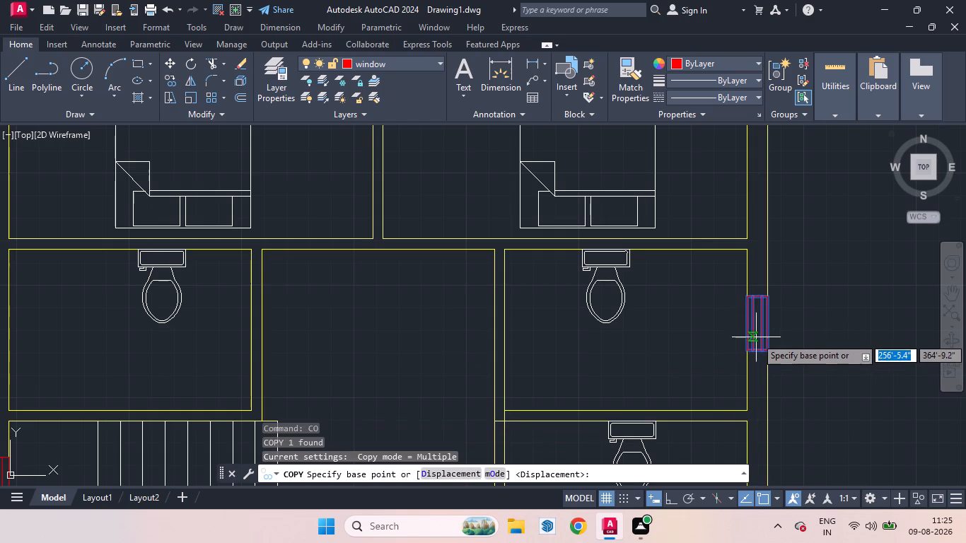
click(759, 349)
scroll(769, 334, down, 3)
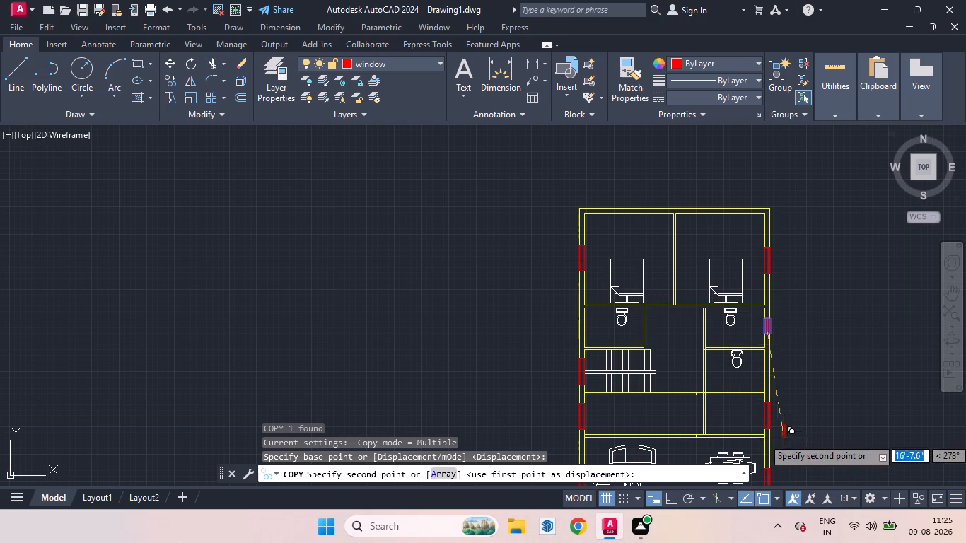
click(673, 496)
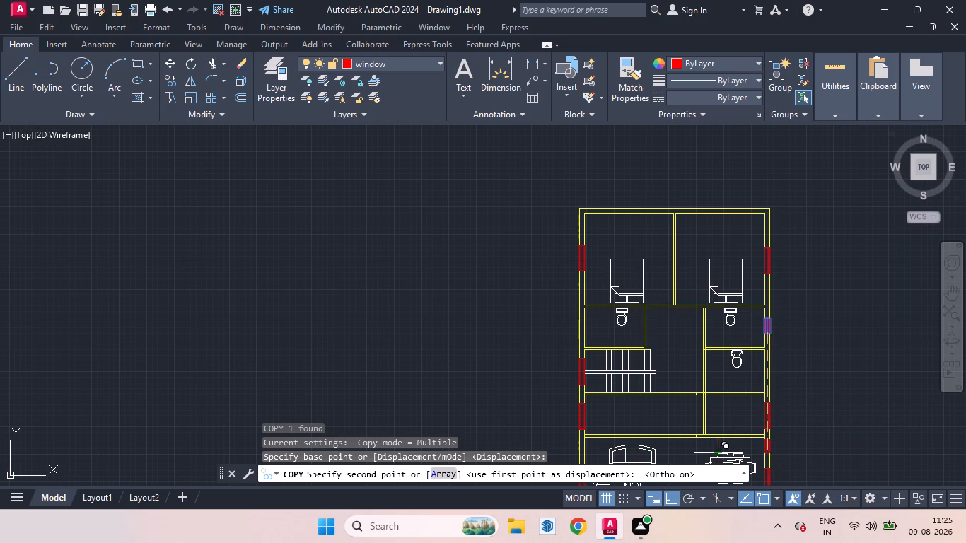
scroll(767, 376, up, 3)
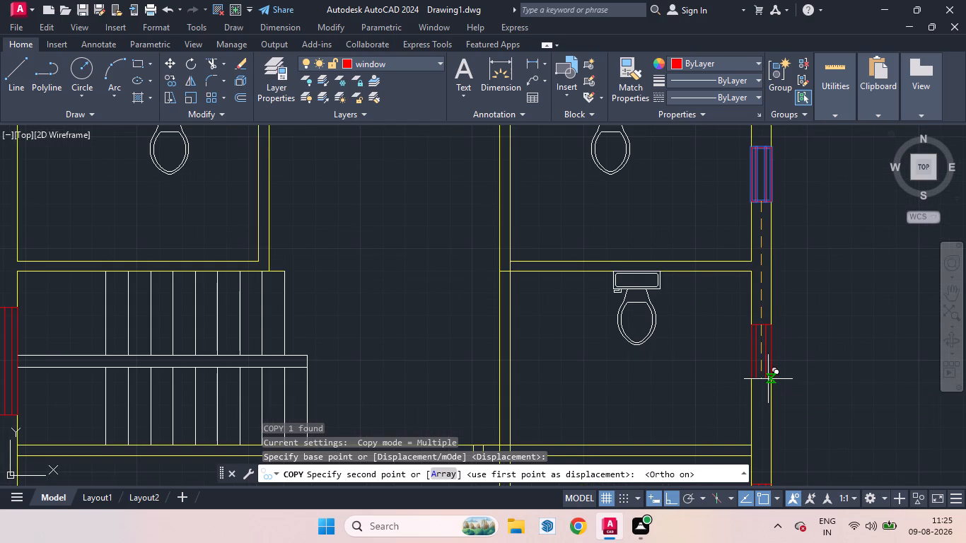
click(768, 379)
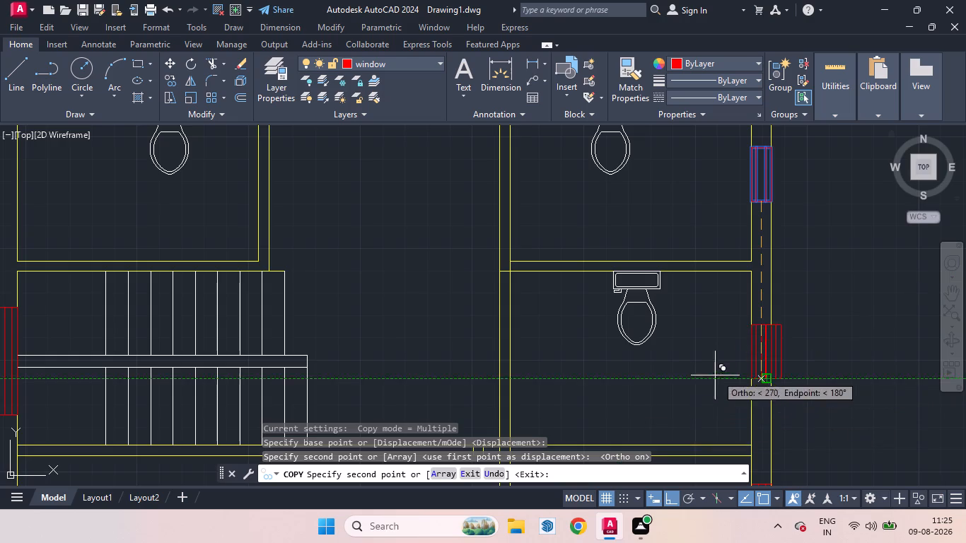
Place another copy of the small window straight across in the west bathroom's outer wall and end the copying.
scroll(738, 366, down, 3)
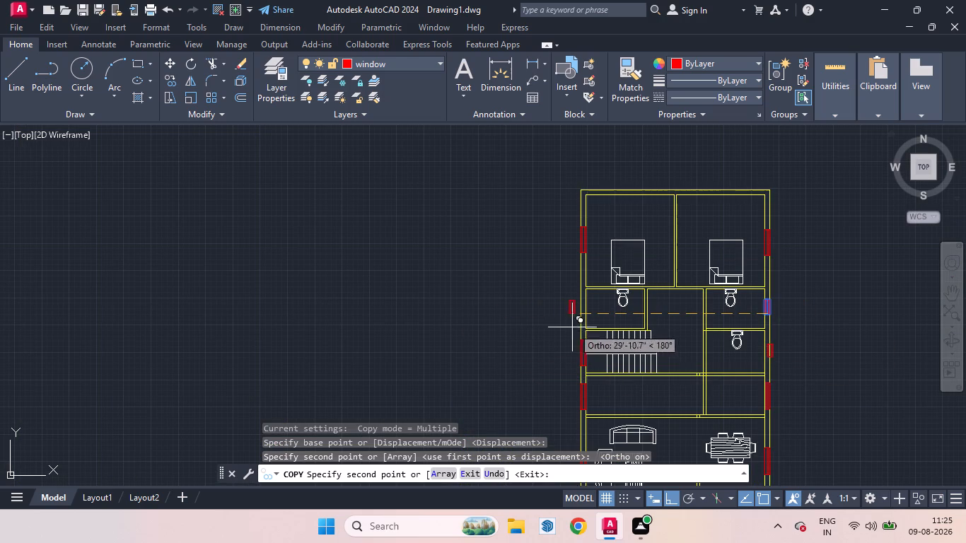
scroll(583, 325, up, 3)
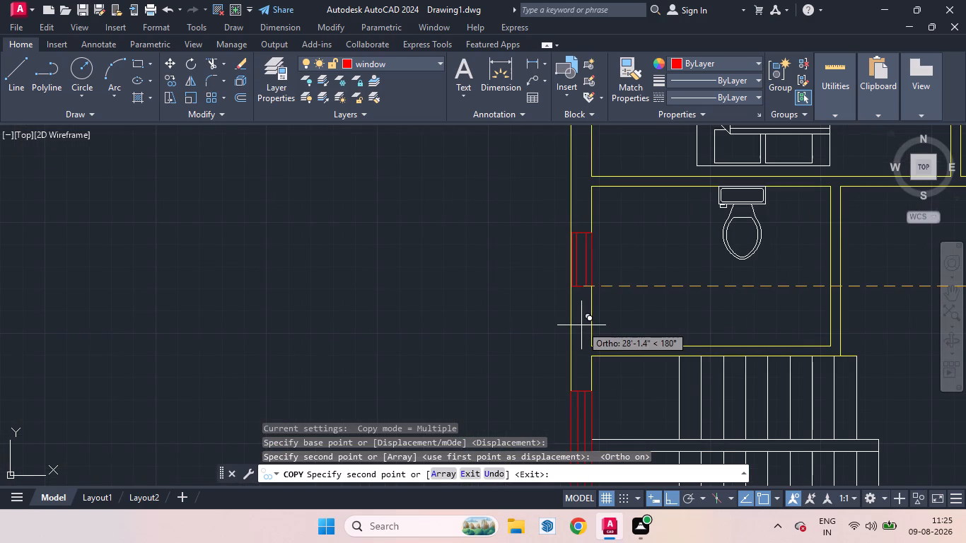
click(581, 326)
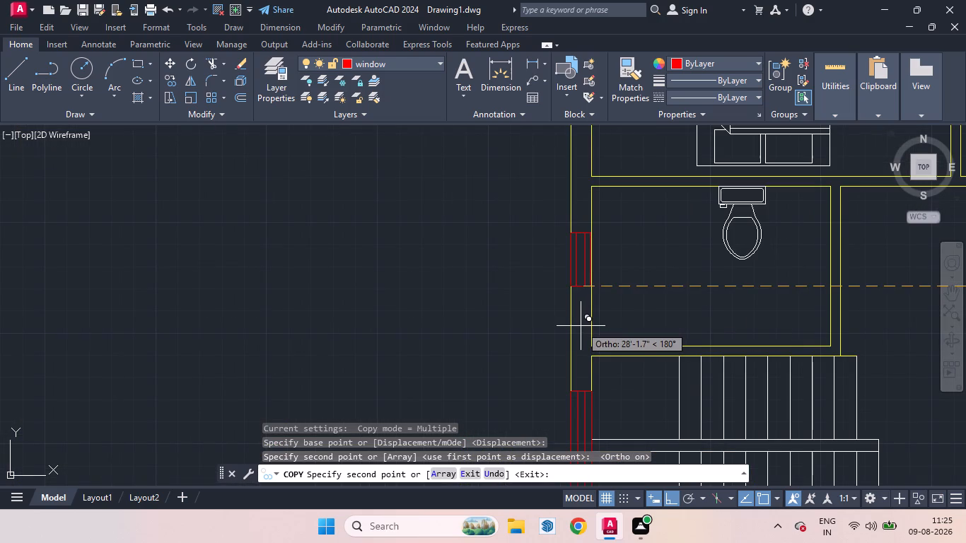
scroll(450, 355, down, 5)
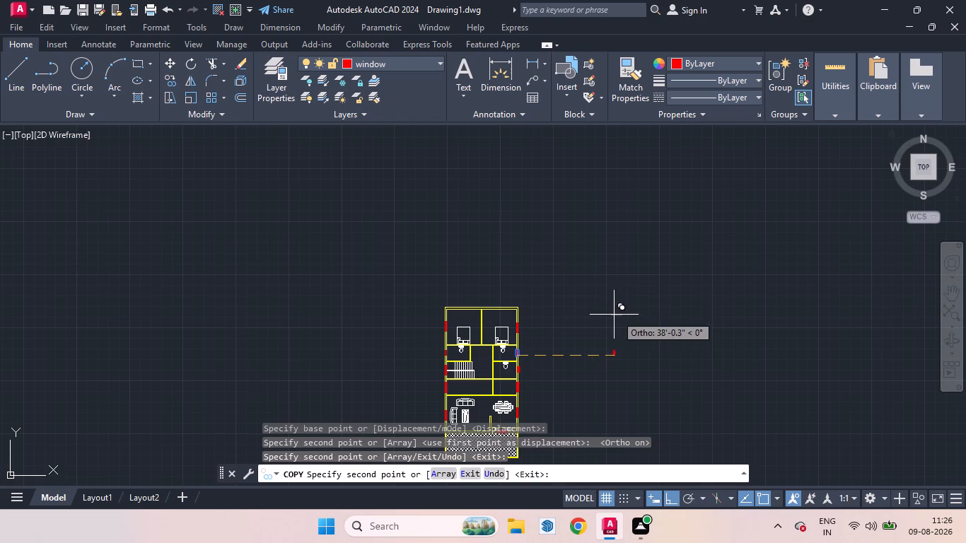
scroll(653, 321, down, 2)
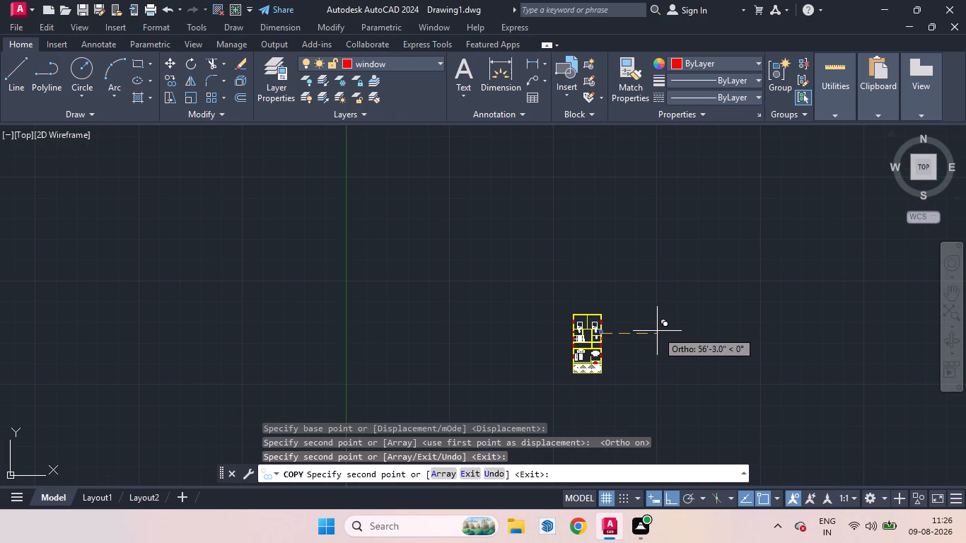
key(Escape)
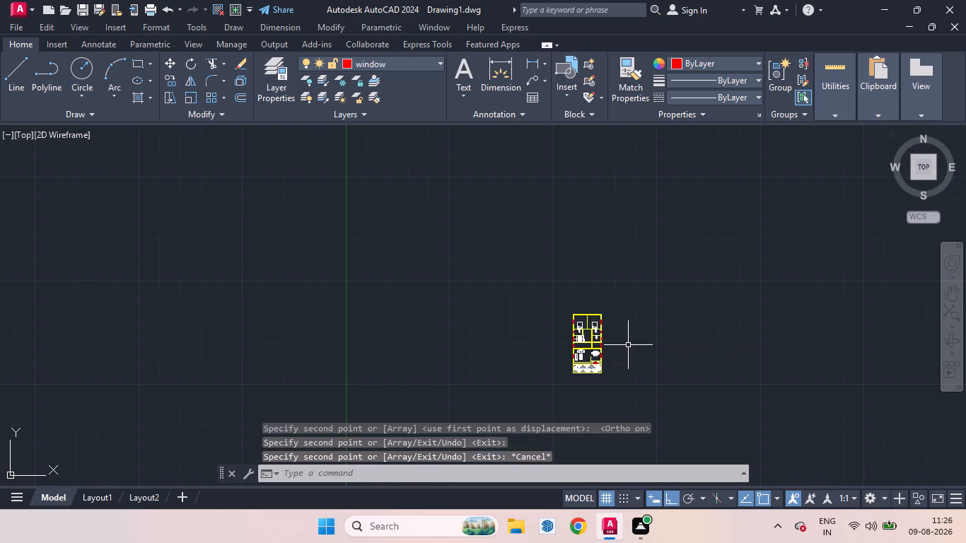
Trim the wall north of the living and dining area open at its partition and outer-wall junctions, removing the two short cross lines inside it.
scroll(629, 344, up, 1)
scroll(644, 350, down, 2)
scroll(632, 372, up, 4)
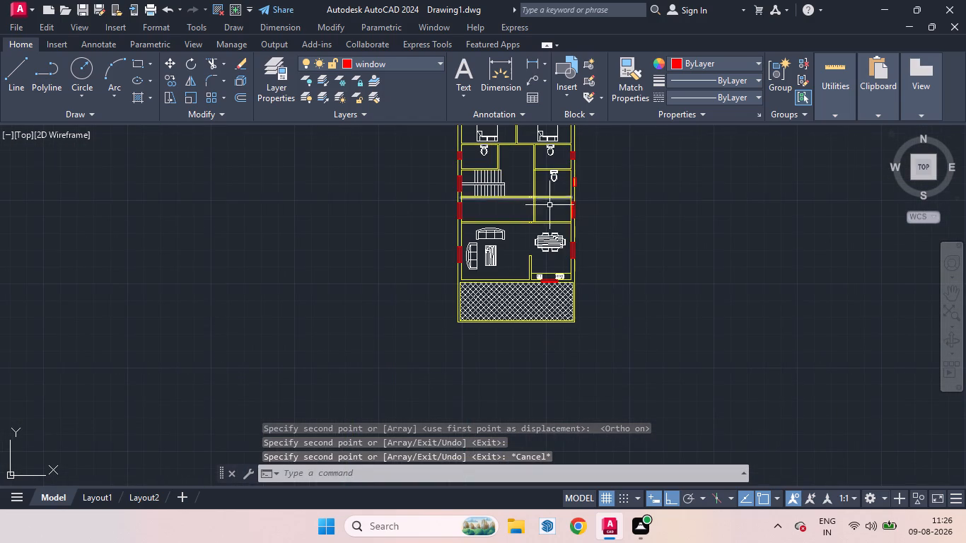
scroll(562, 214, up, 1)
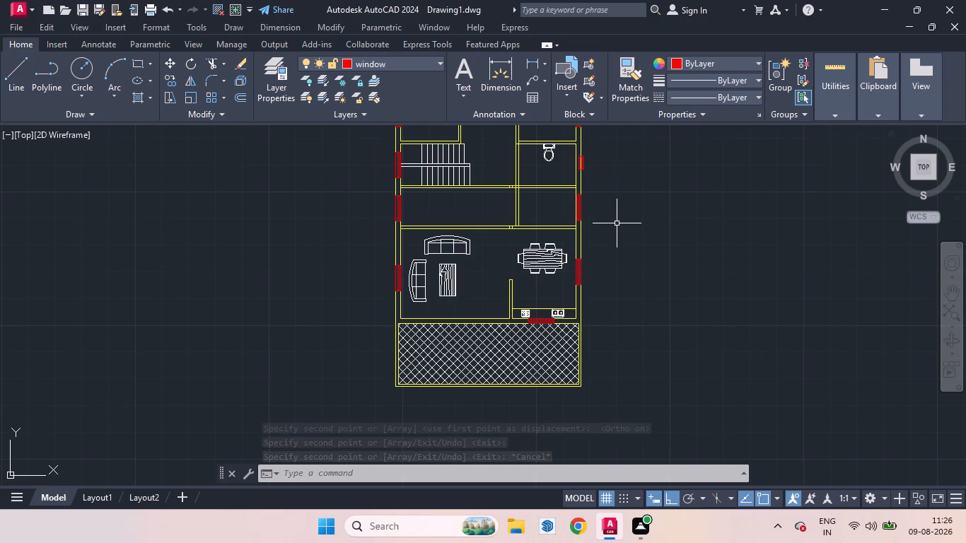
text(tr)
key(Return)
key(Return)
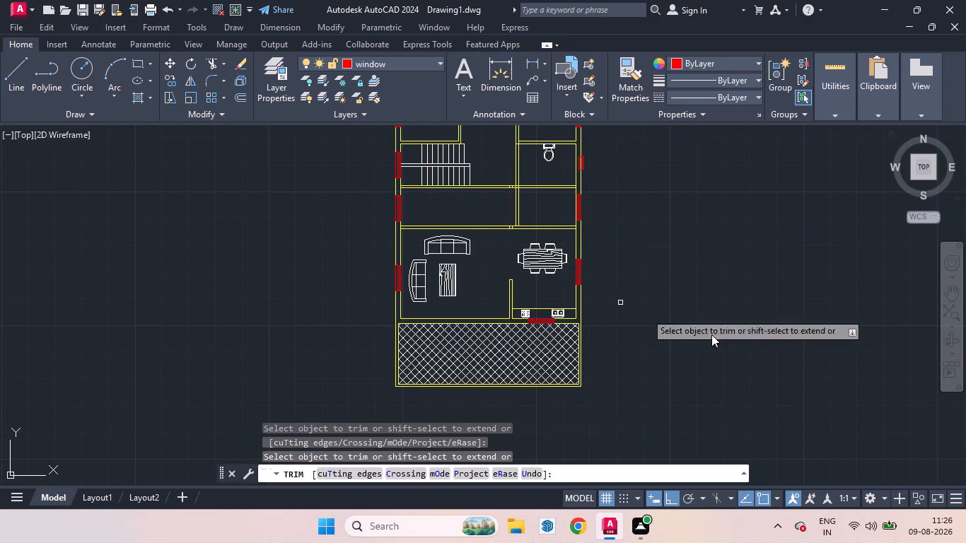
scroll(508, 222, up, 3)
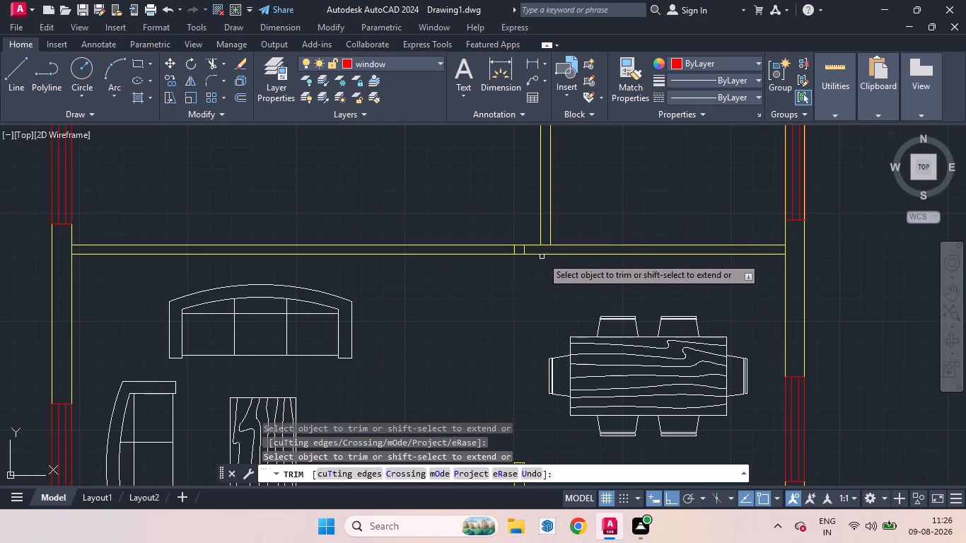
click(546, 244)
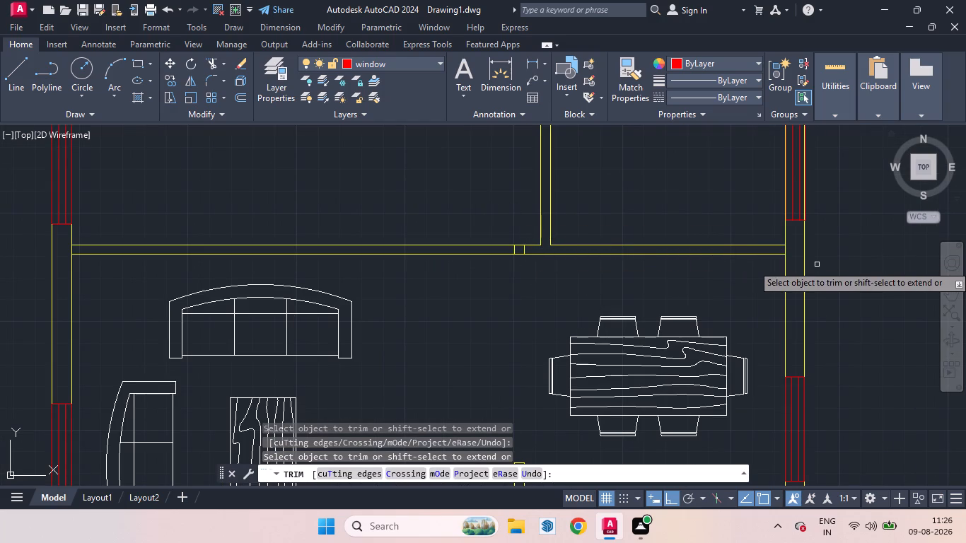
click(786, 251)
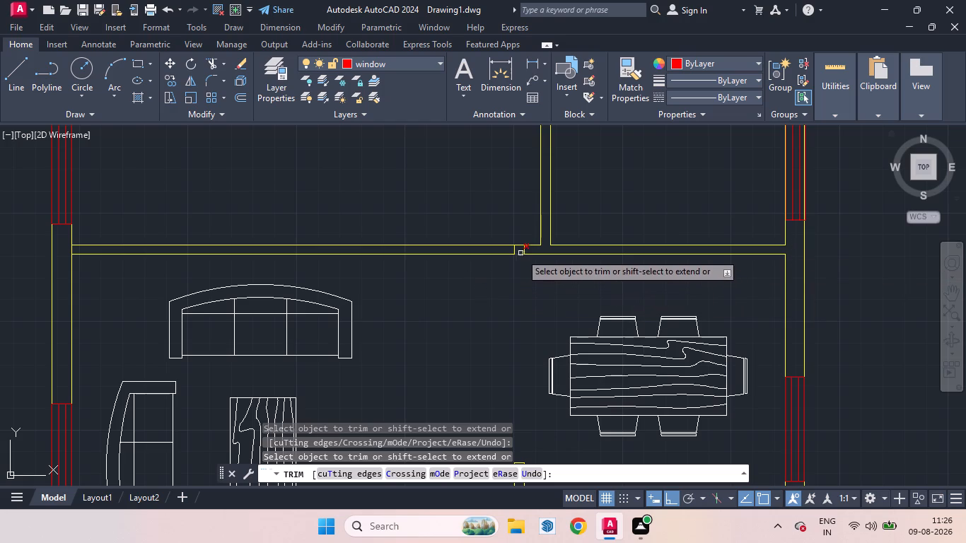
click(526, 250)
click(516, 250)
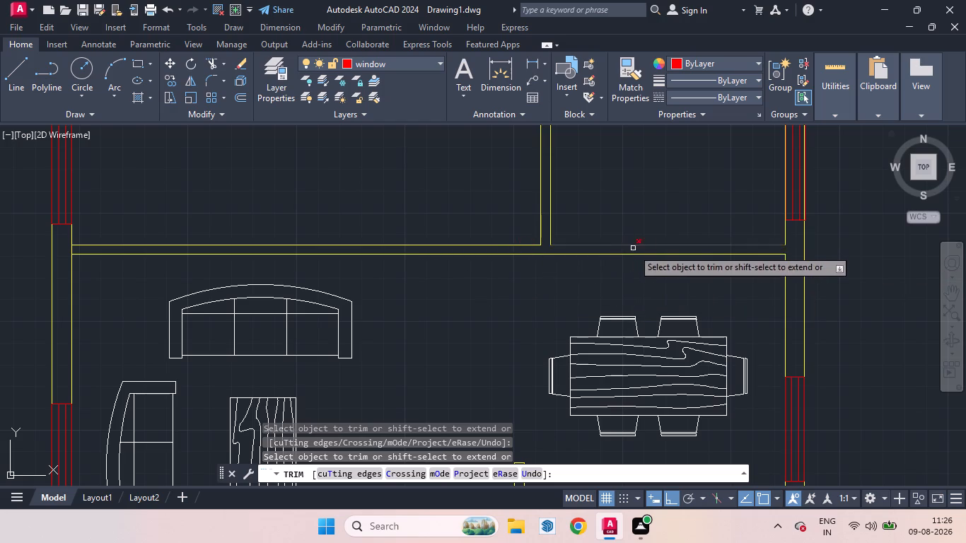
scroll(636, 251, down, 2)
scroll(405, 251, up, 3)
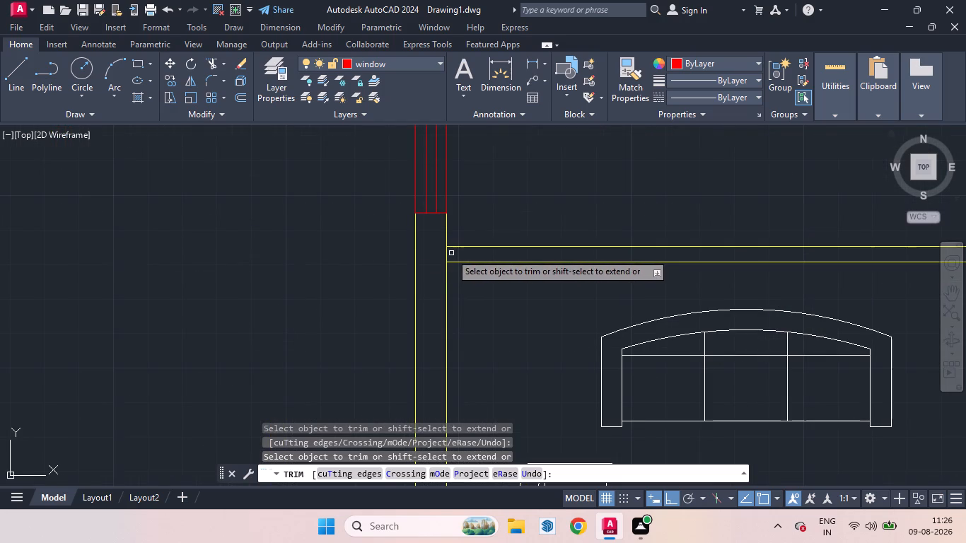
click(448, 254)
scroll(435, 305, down, 3)
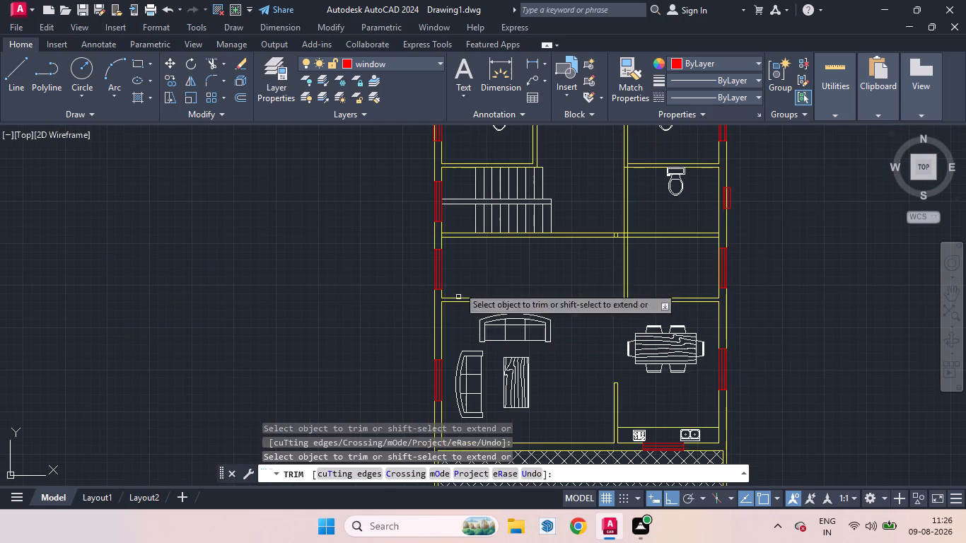
Trim the wall south of the stairs and lower east bathroom open at the outer walls and partition crossing, including the short cross lines.
scroll(446, 240, up, 3)
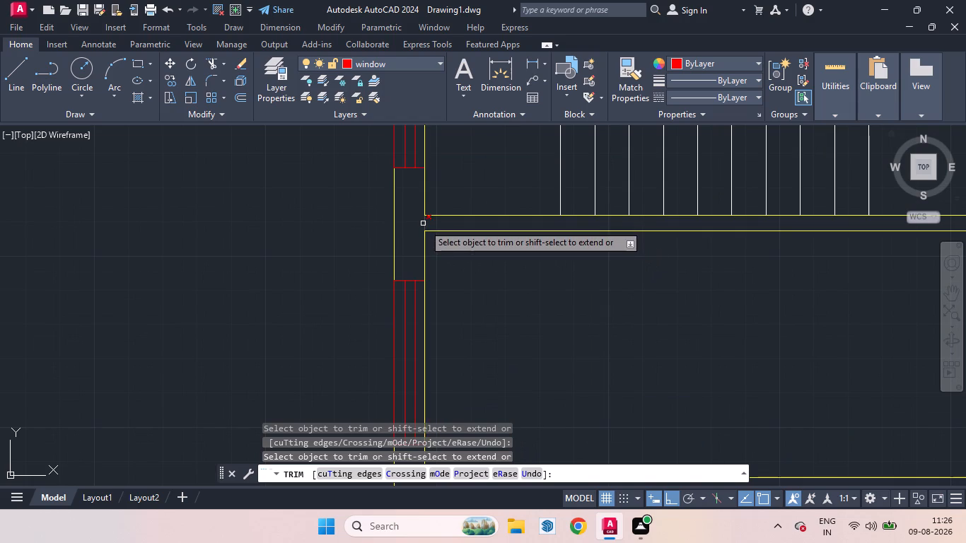
click(424, 224)
scroll(378, 285, down, 2)
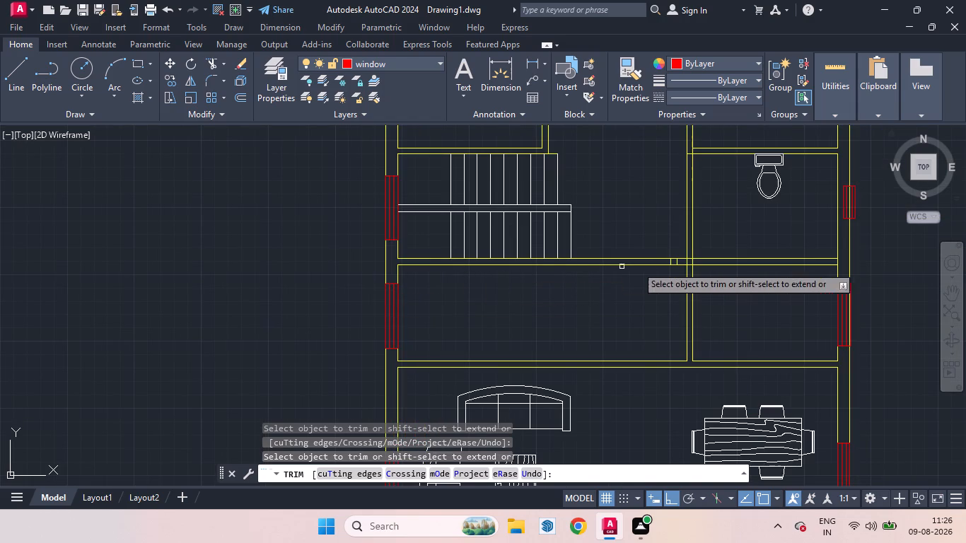
scroll(689, 260, up, 2)
drag(707, 263, 652, 264)
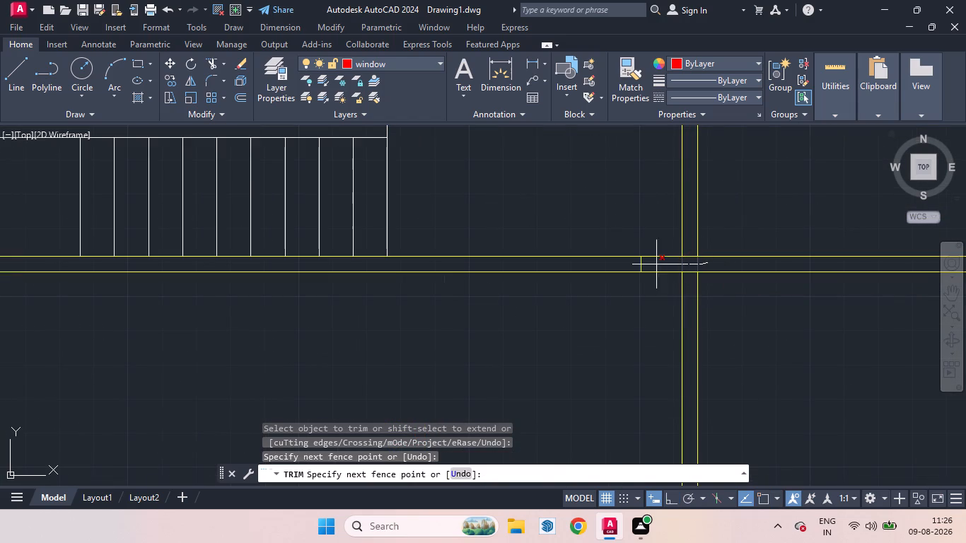
drag(652, 264, 624, 265)
drag(688, 242, 689, 243)
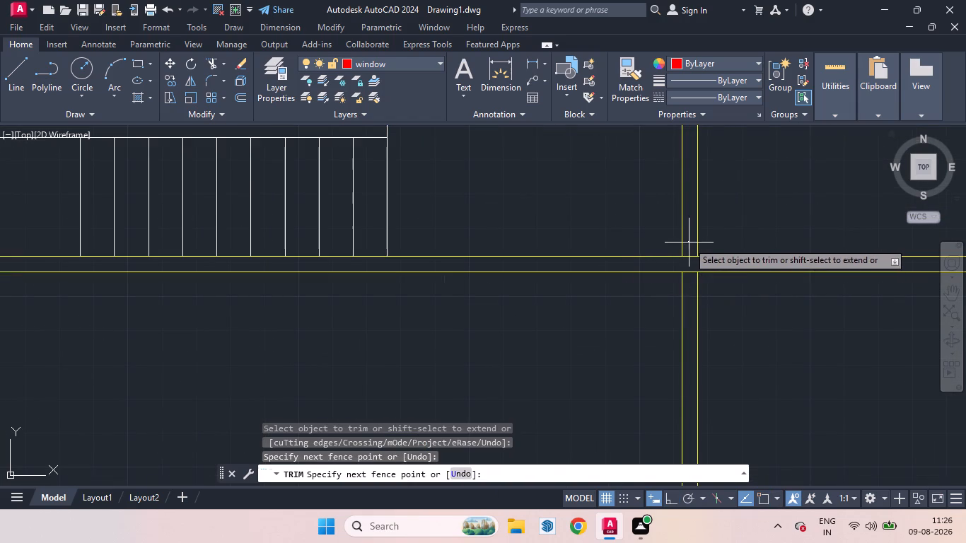
drag(689, 243, 690, 308)
scroll(653, 306, down, 3)
scroll(753, 300, up, 4)
drag(766, 276, 734, 273)
scroll(774, 293, down, 3)
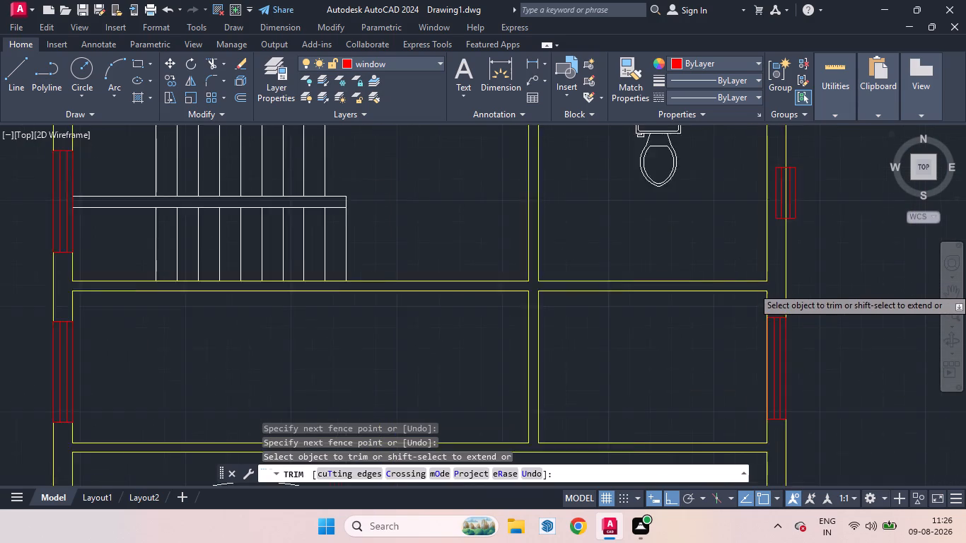
Trim the lines crossing the junction where the wall between the two east bathrooms meets their west wall, and end trimming.
scroll(792, 327, up, 1)
scroll(794, 324, down, 1)
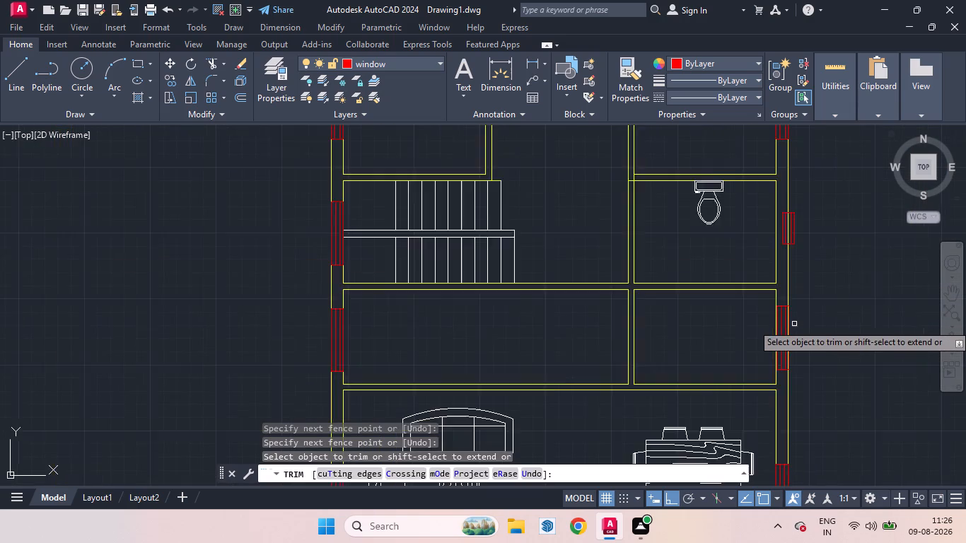
scroll(794, 324, down, 1)
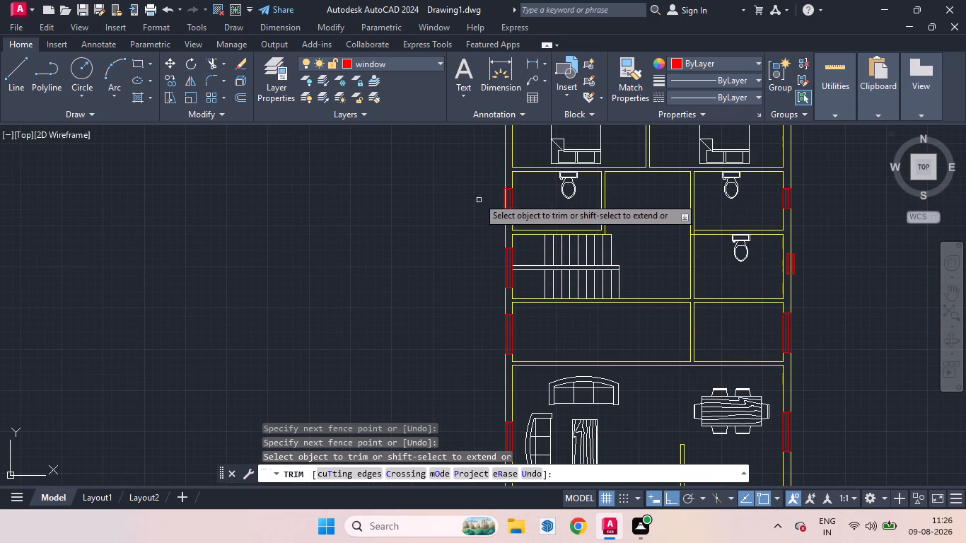
scroll(583, 284, down, 2)
scroll(607, 294, up, 1)
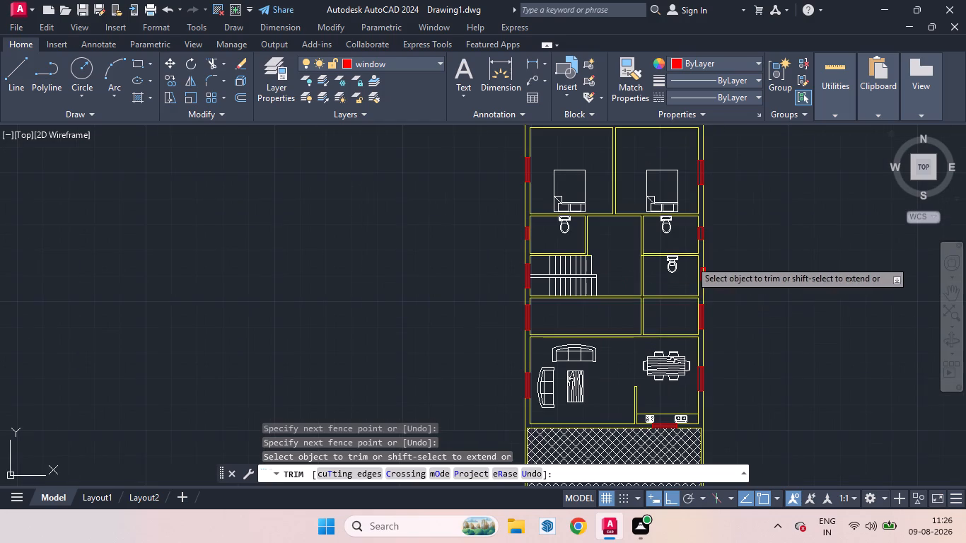
scroll(653, 257, up, 4)
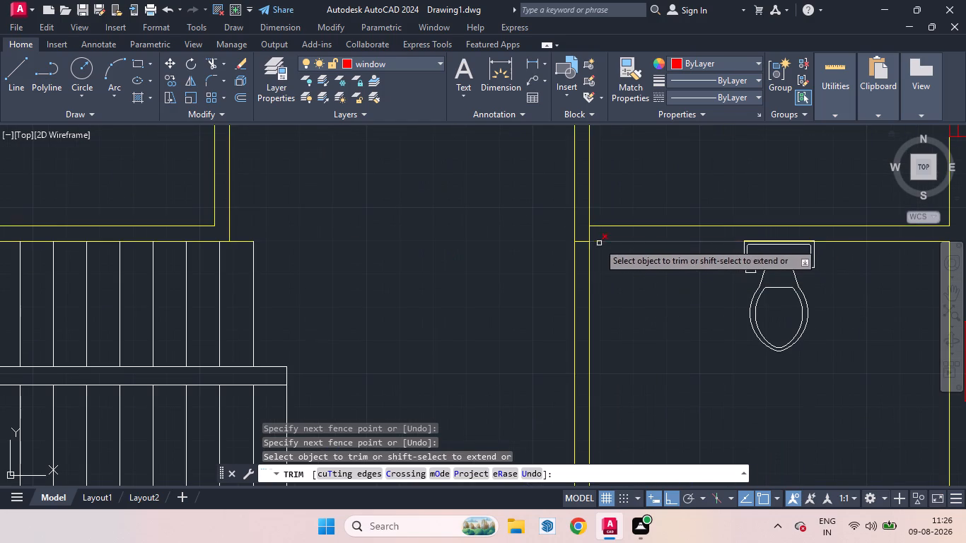
drag(596, 234, 583, 266)
scroll(610, 257, down, 1)
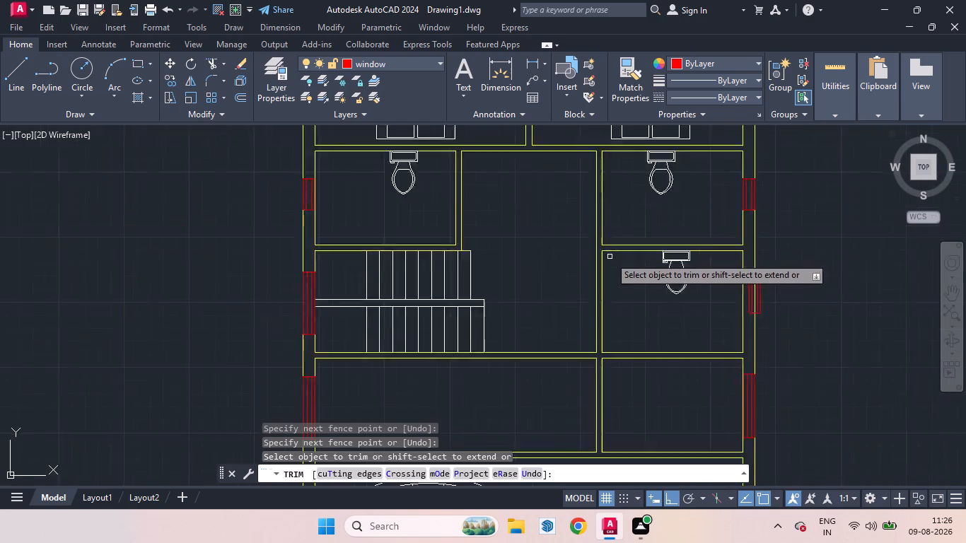
scroll(610, 257, down, 2)
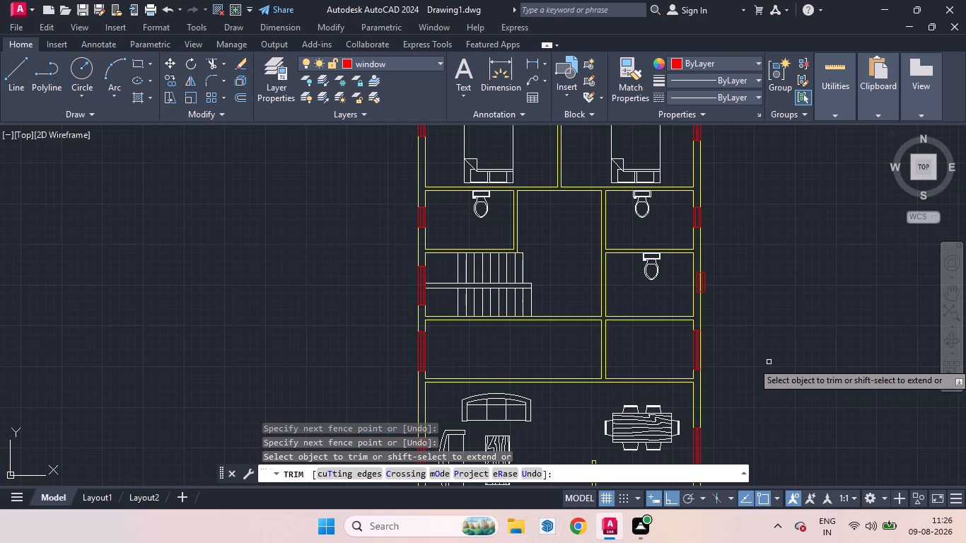
key(space)
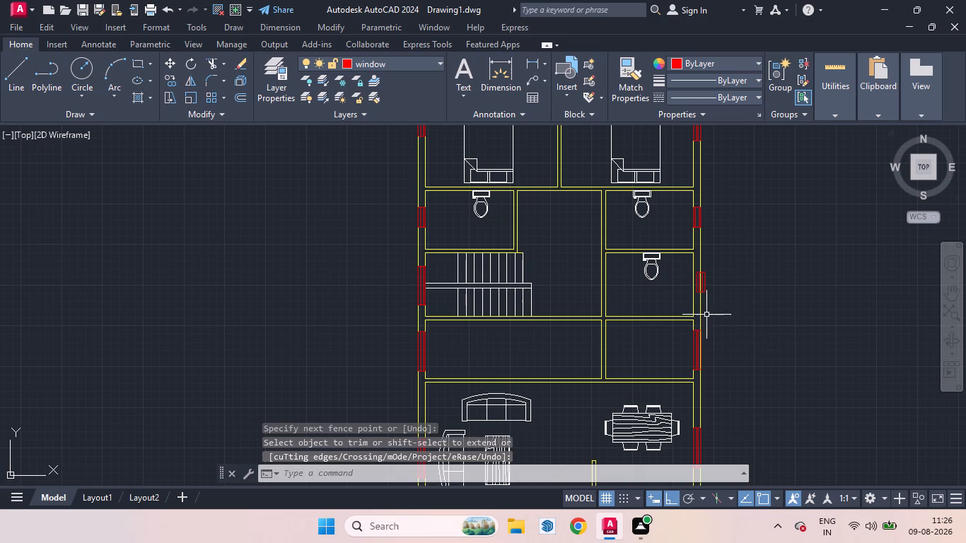
Move the small window beside the lower east bathroom into the outer wall, placing its corner on the wall's inner line.
scroll(709, 298, up, 1)
click(702, 284)
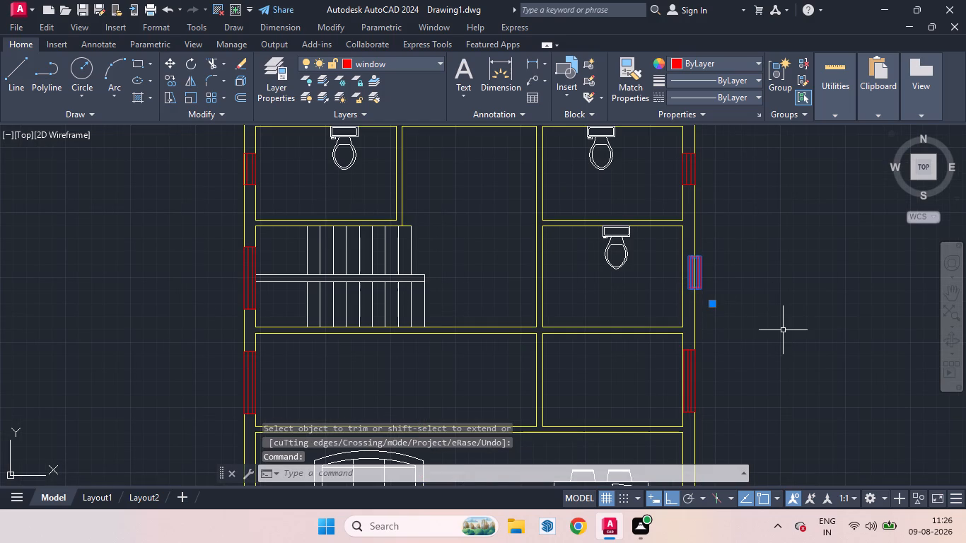
key(m)
key(Return)
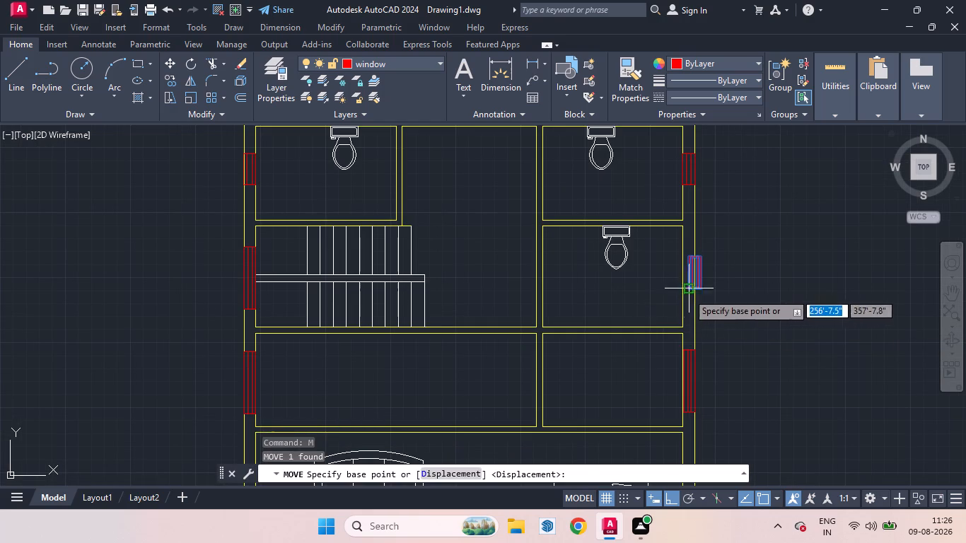
click(692, 292)
scroll(685, 292, up, 2)
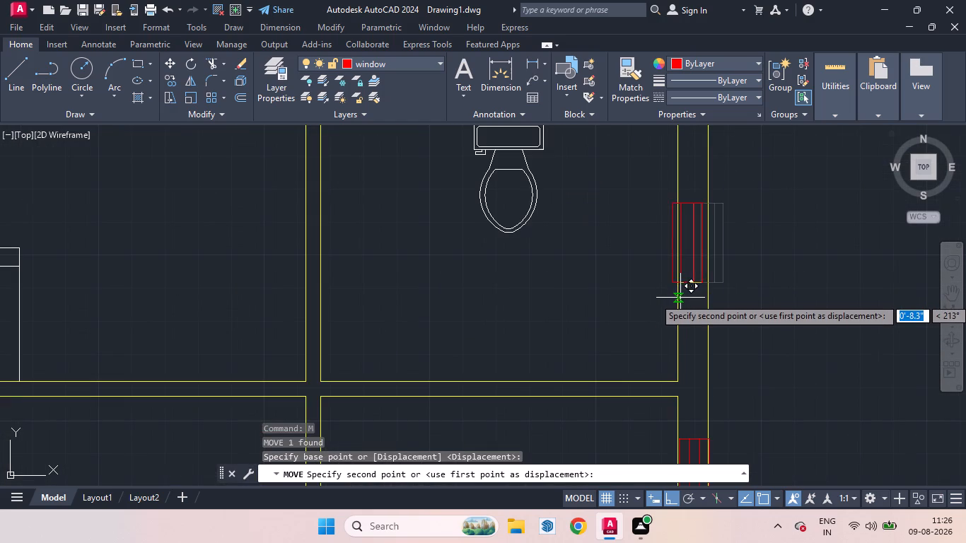
click(687, 296)
scroll(743, 328, down, 2)
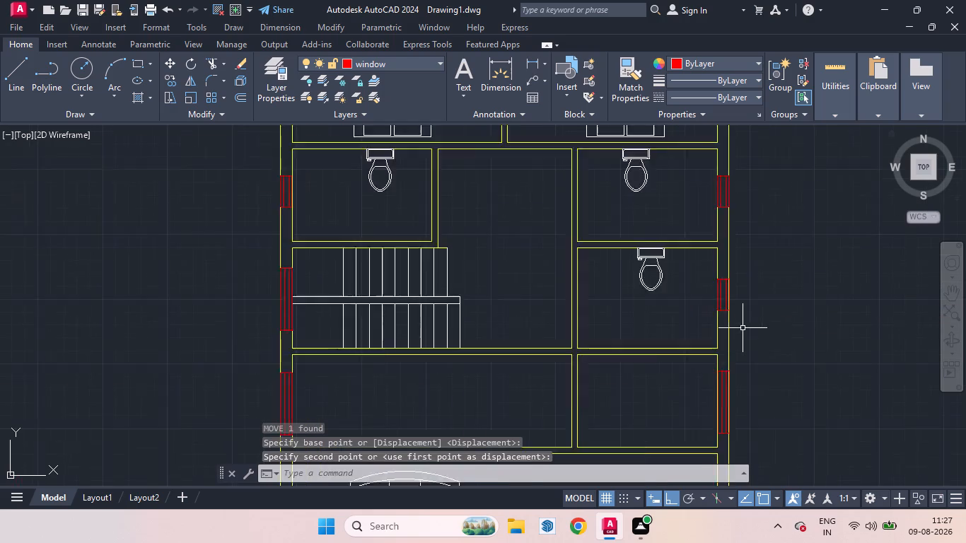
scroll(743, 328, down, 1)
scroll(731, 321, up, 3)
scroll(783, 327, down, 3)
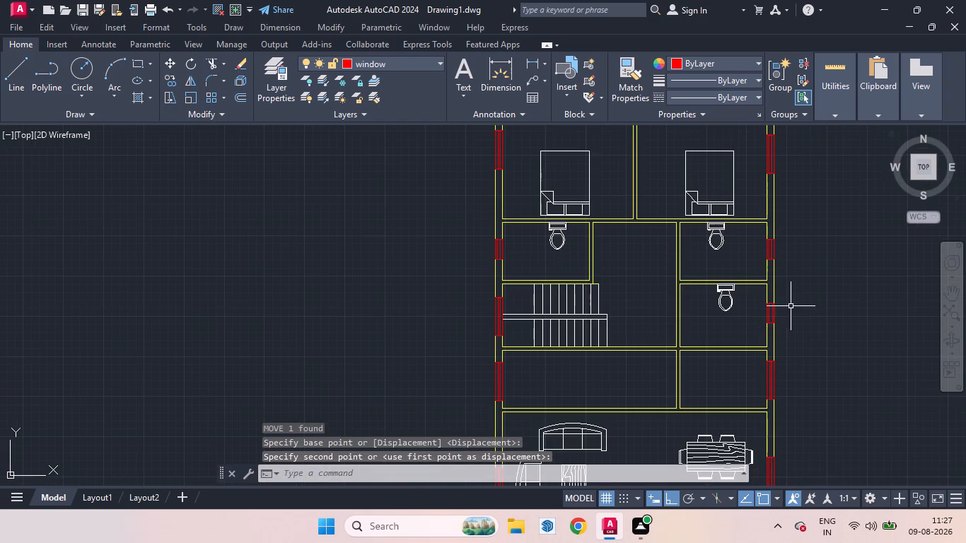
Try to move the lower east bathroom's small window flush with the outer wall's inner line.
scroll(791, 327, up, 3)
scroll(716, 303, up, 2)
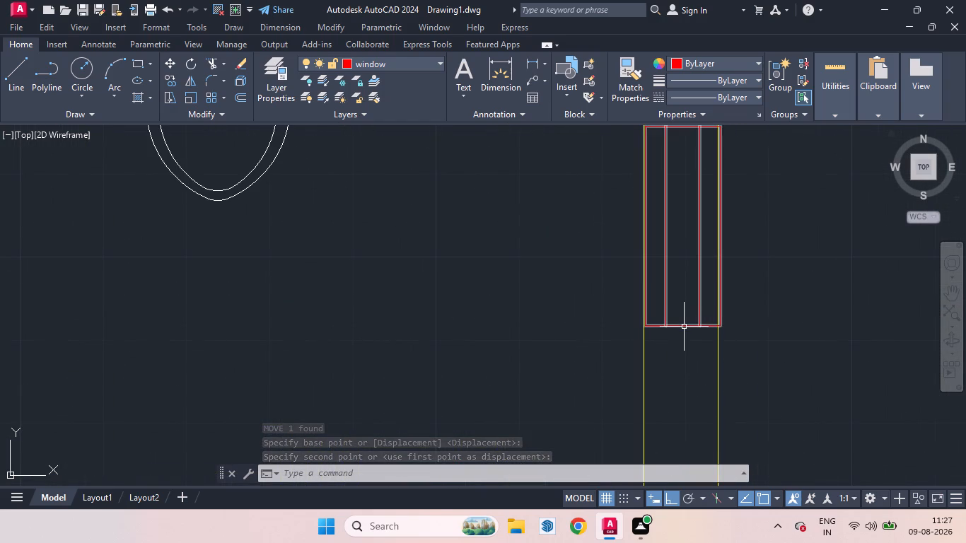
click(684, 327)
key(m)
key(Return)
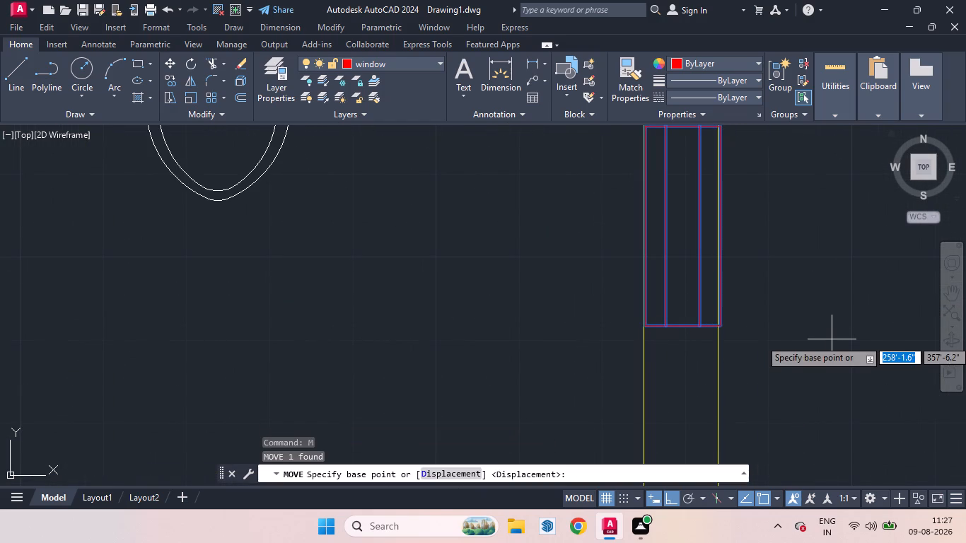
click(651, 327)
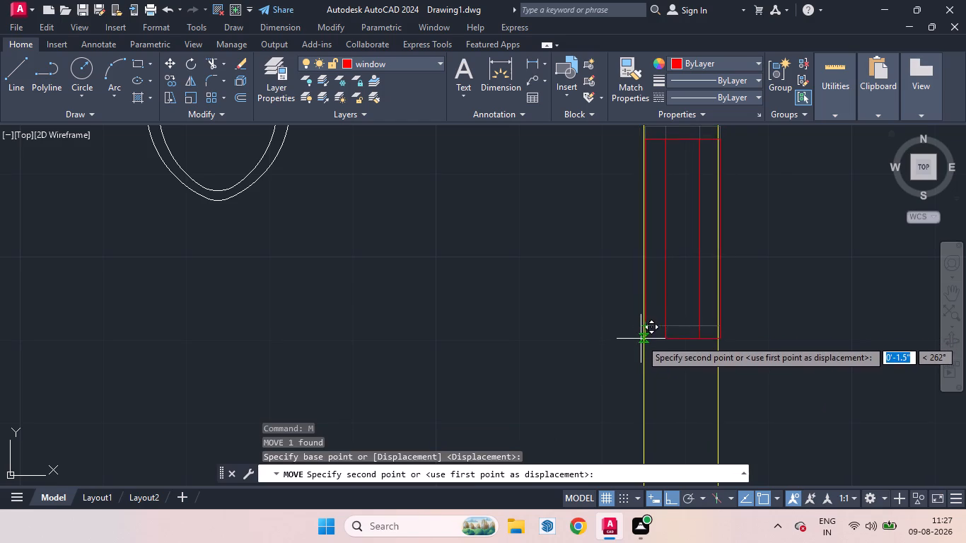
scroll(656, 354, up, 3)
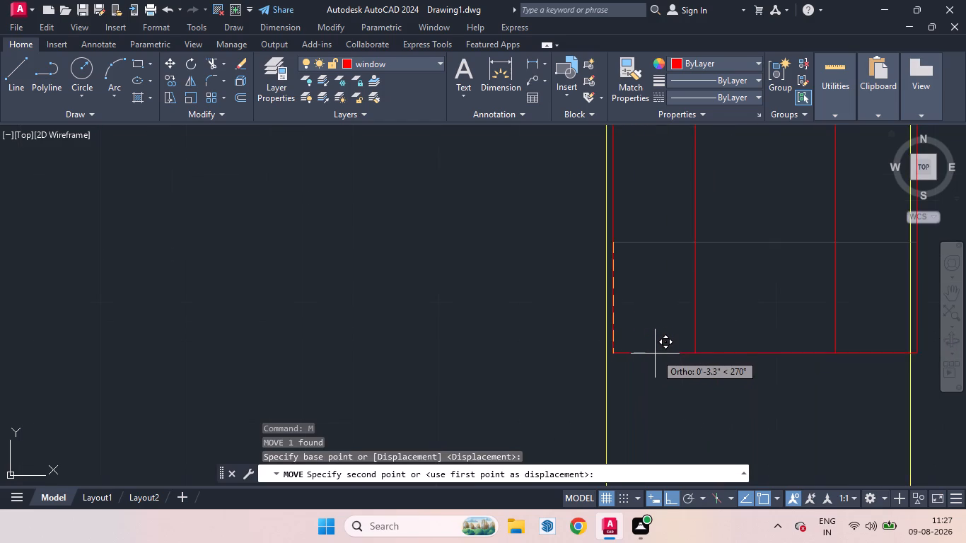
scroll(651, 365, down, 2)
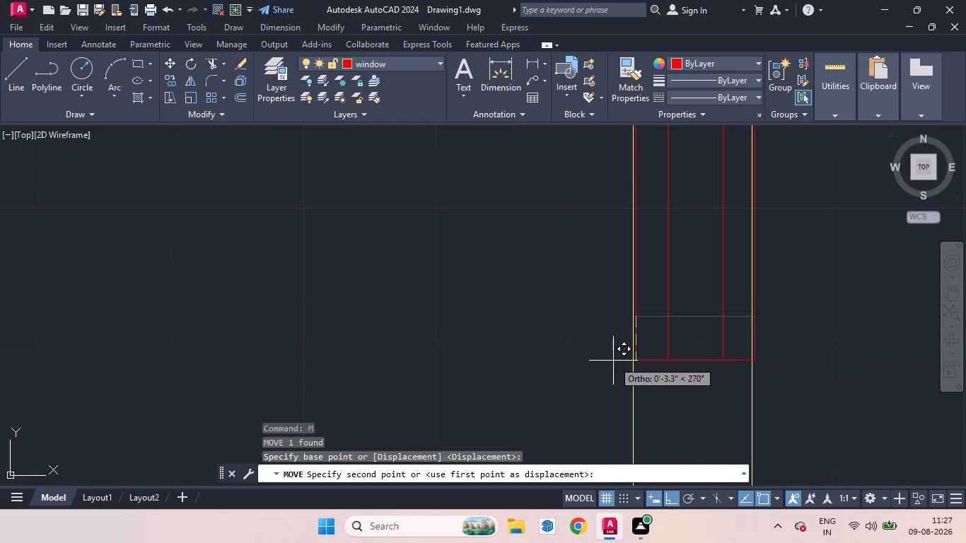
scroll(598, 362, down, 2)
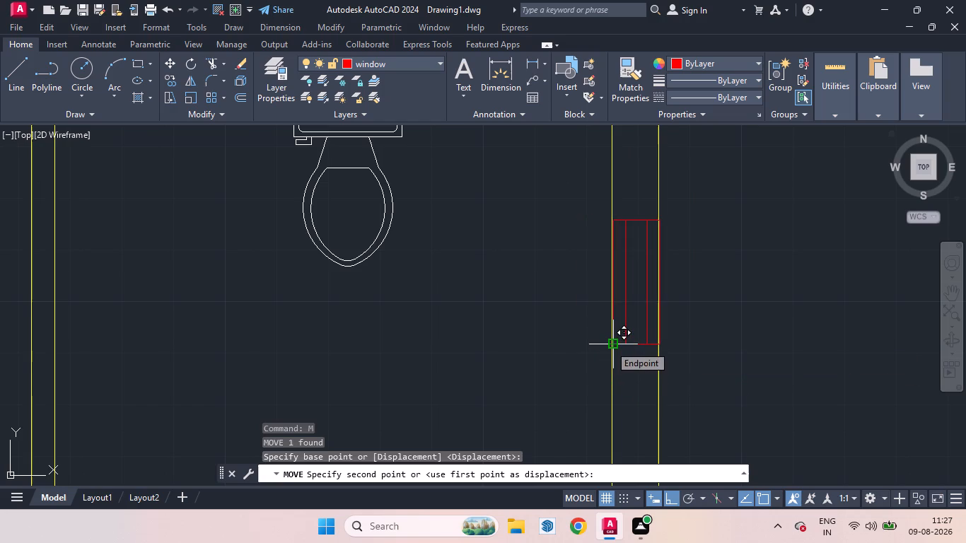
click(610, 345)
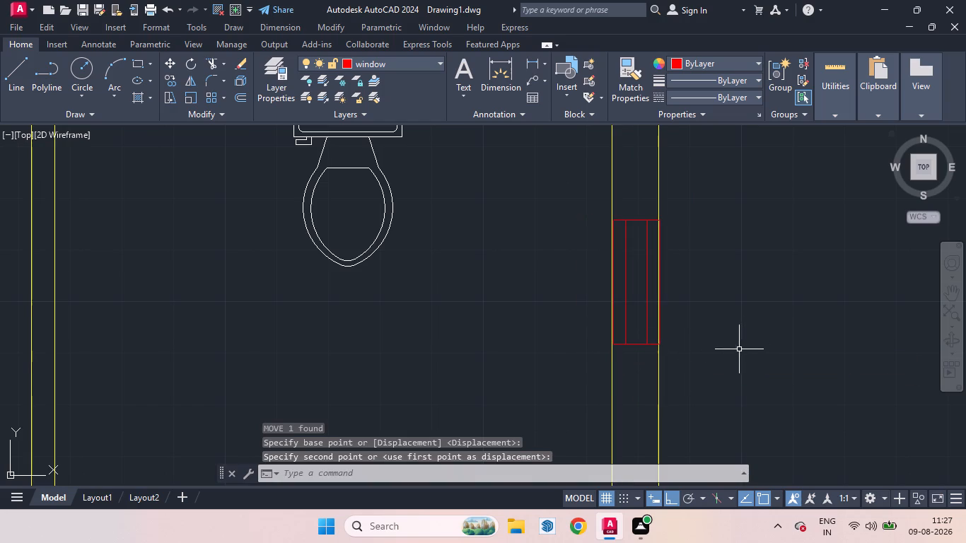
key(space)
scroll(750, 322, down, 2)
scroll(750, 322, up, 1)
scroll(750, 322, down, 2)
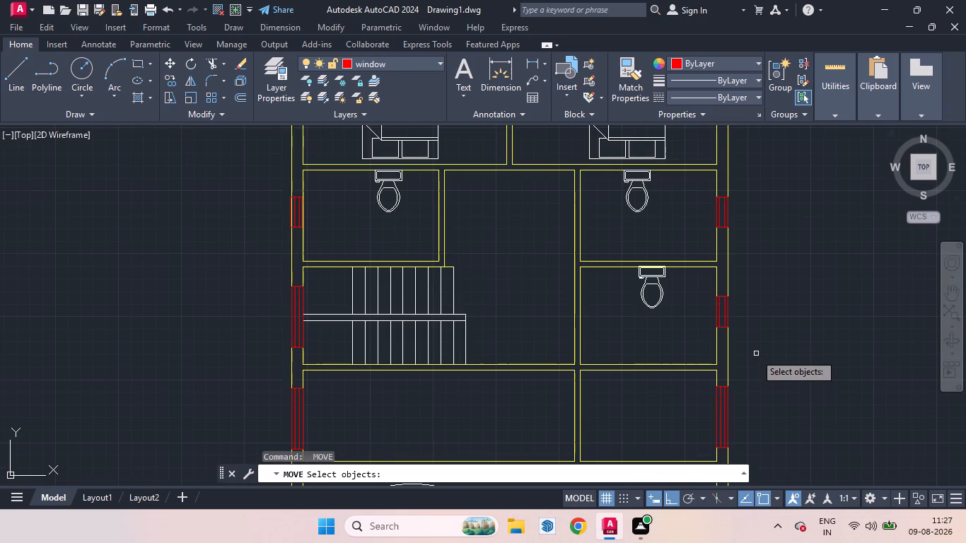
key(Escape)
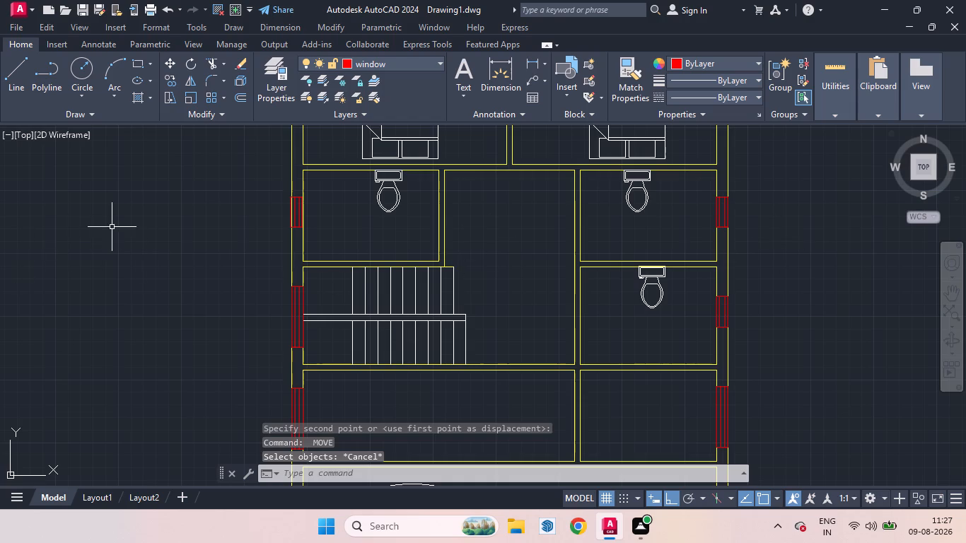
Move the west bathroom's small window about 0.2" east so that it sits flush between the outer wall's lines.
scroll(172, 226, up, 2)
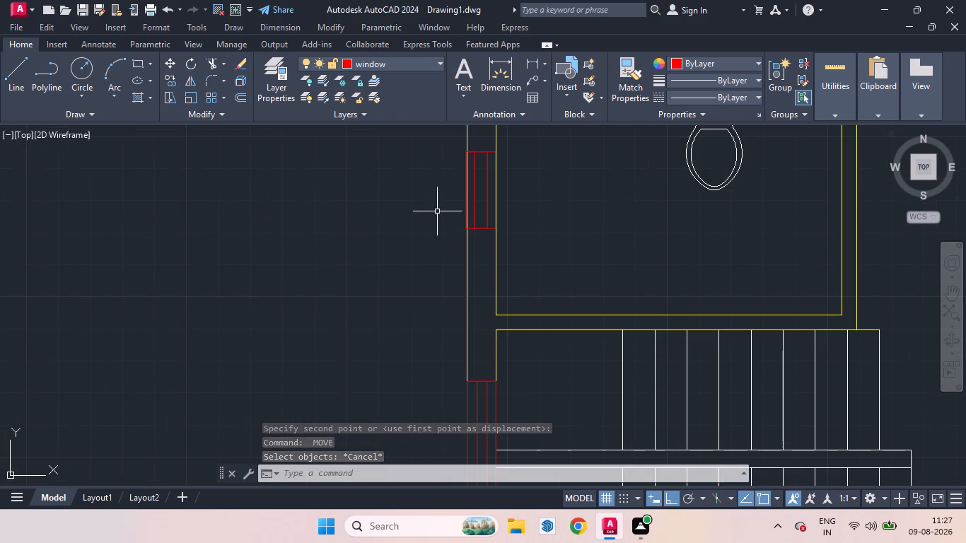
scroll(472, 221, up, 3)
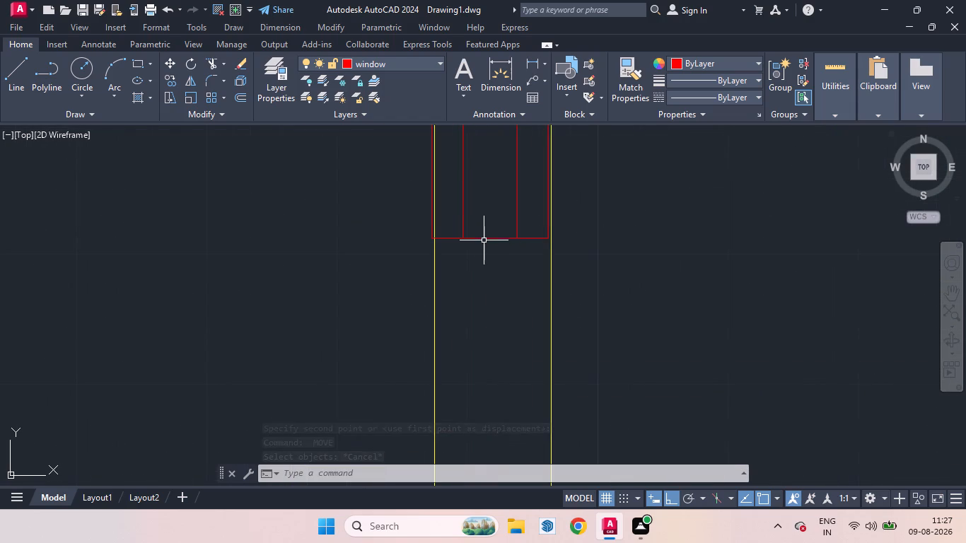
click(482, 238)
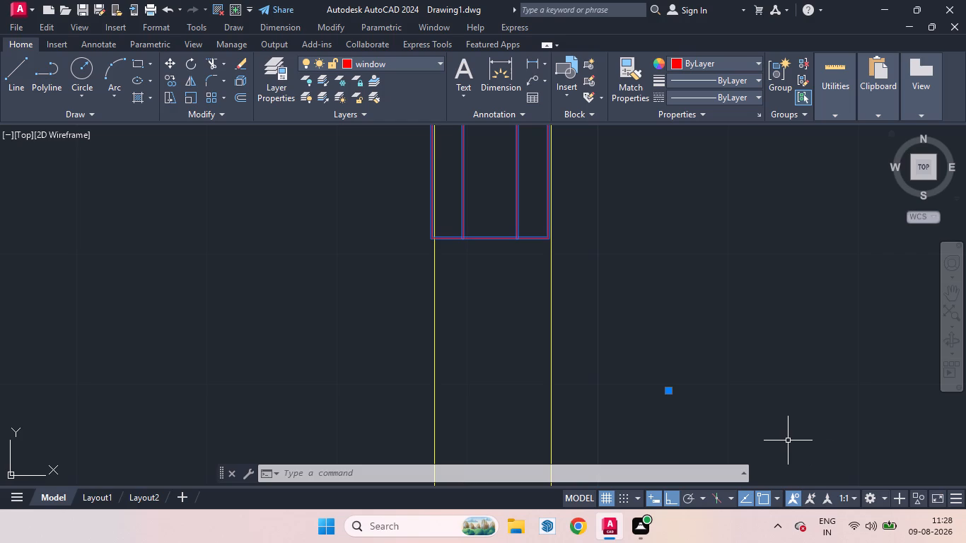
key(m)
key(Return)
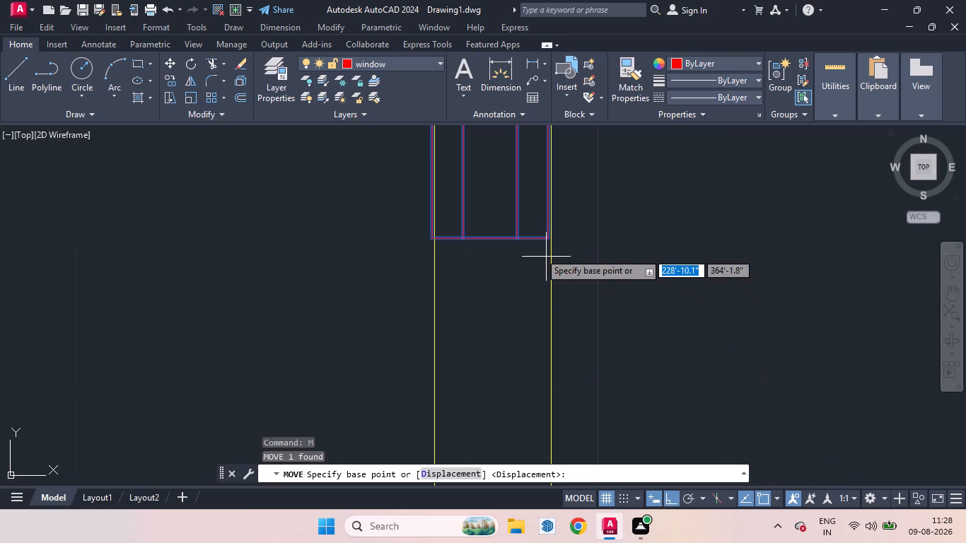
click(499, 237)
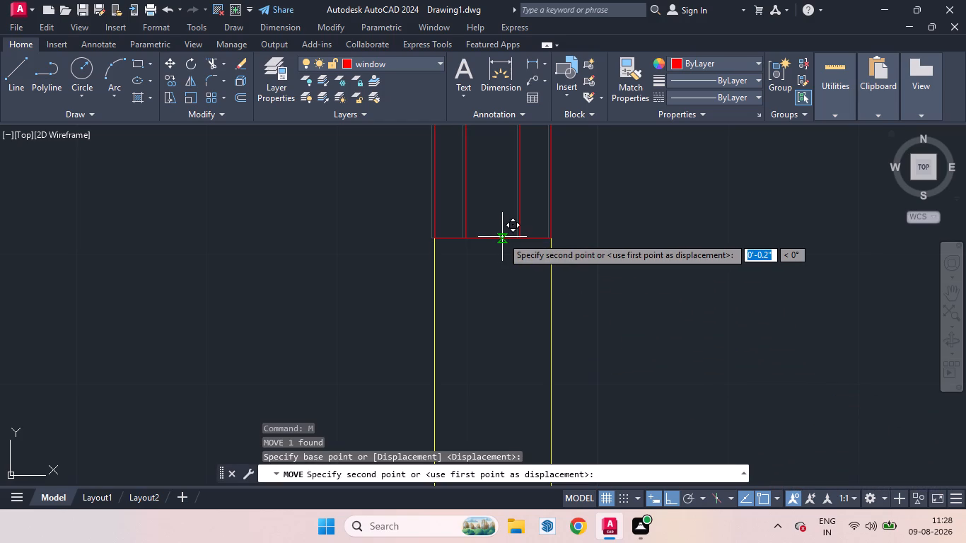
click(502, 237)
scroll(357, 293, up, 1)
scroll(357, 293, down, 5)
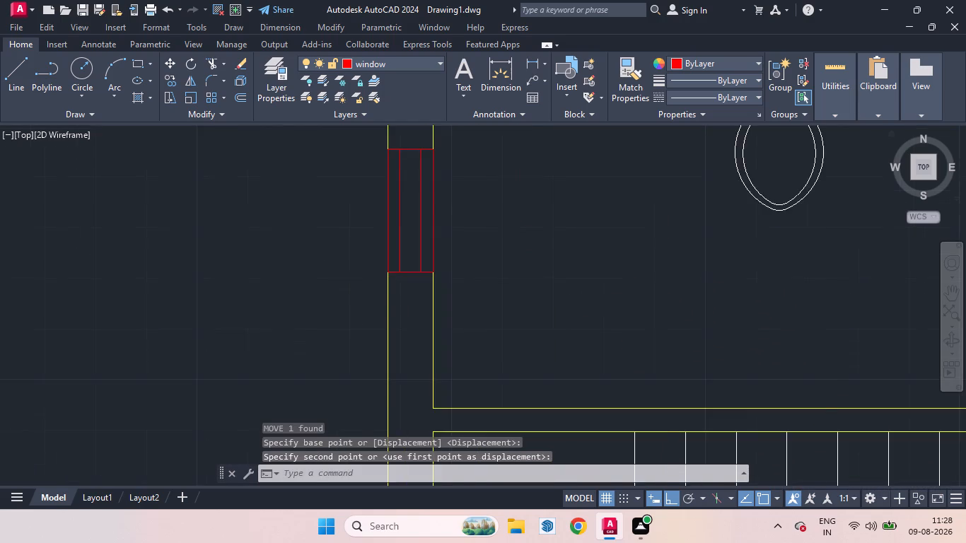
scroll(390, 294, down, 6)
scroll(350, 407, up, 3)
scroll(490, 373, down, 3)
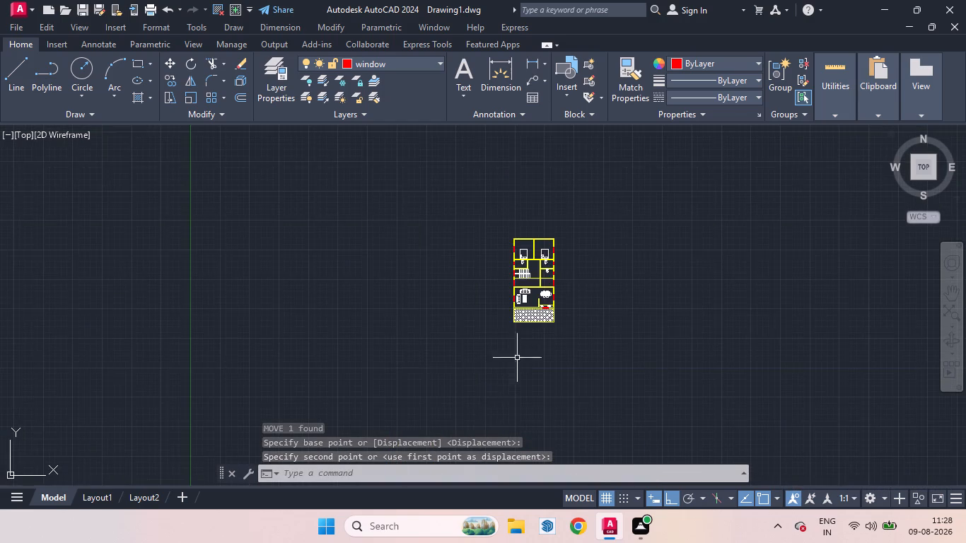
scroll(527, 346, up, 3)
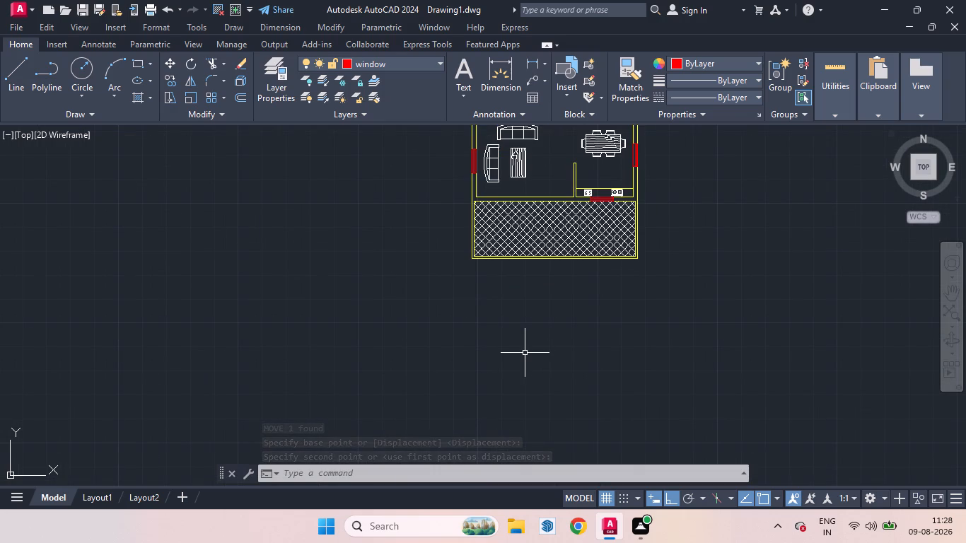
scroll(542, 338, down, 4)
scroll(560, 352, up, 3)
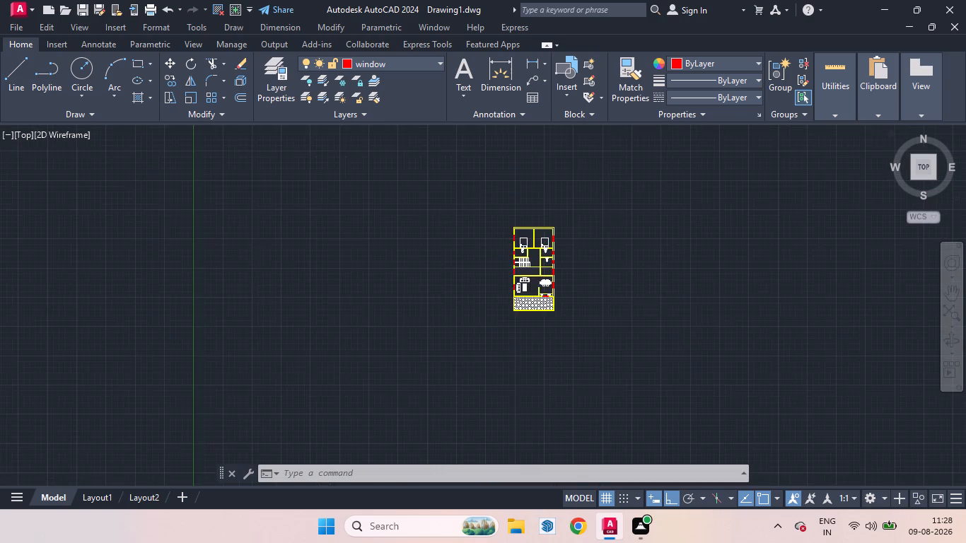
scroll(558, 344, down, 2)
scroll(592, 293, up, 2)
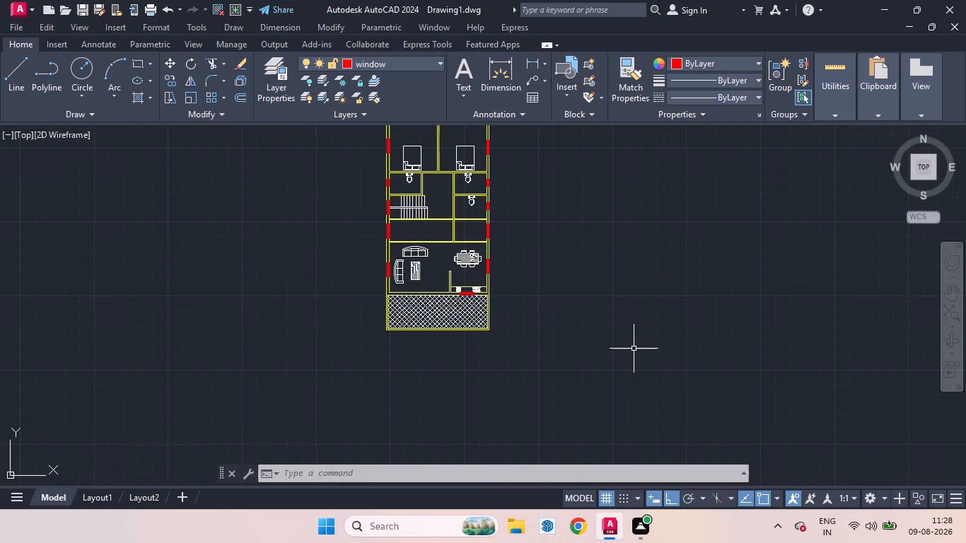
Insert the Vehicles - Metric block from the Architectural tool palette in the empty area southeast of the house and close the palette.
key(p)
key(BackSpace)
text(tp)
key(shift+Return)
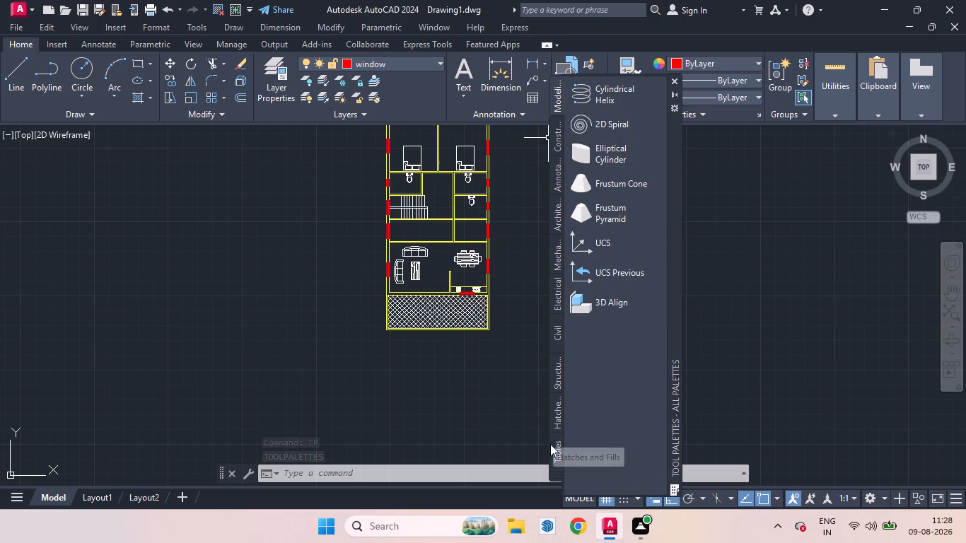
click(554, 206)
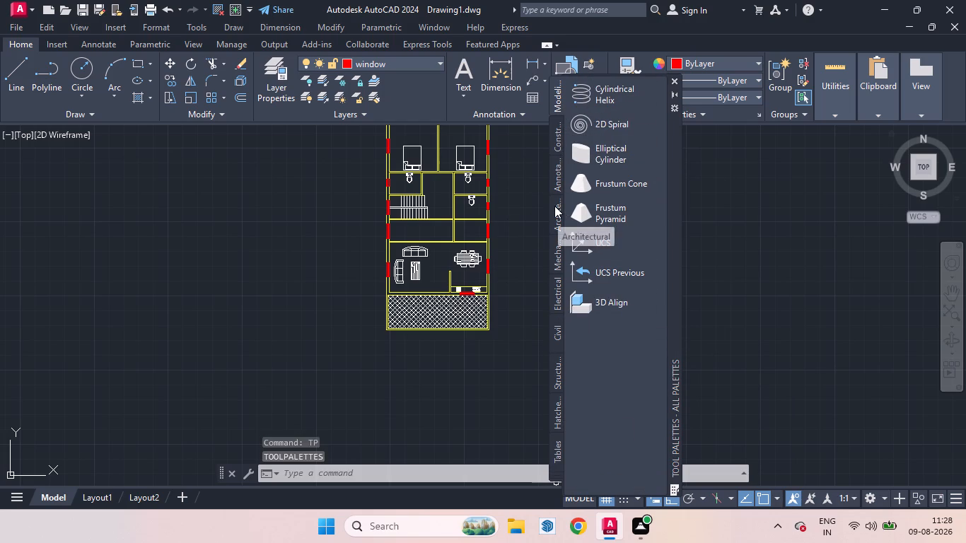
scroll(614, 311, down, 3)
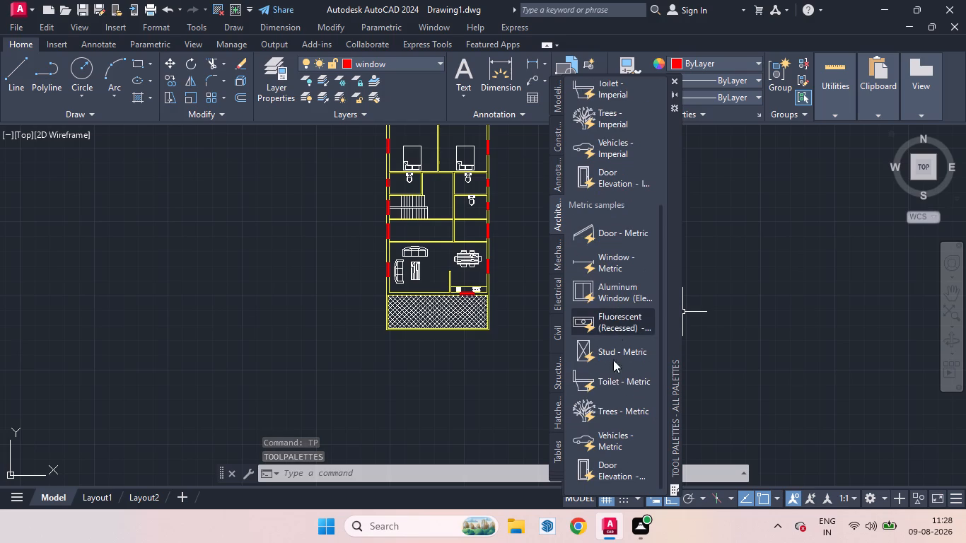
click(586, 443)
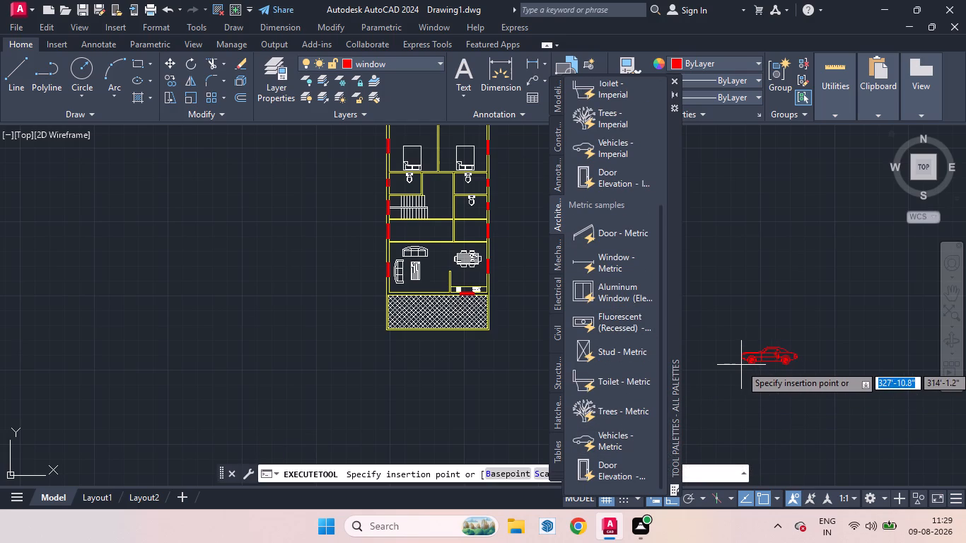
click(741, 365)
click(675, 76)
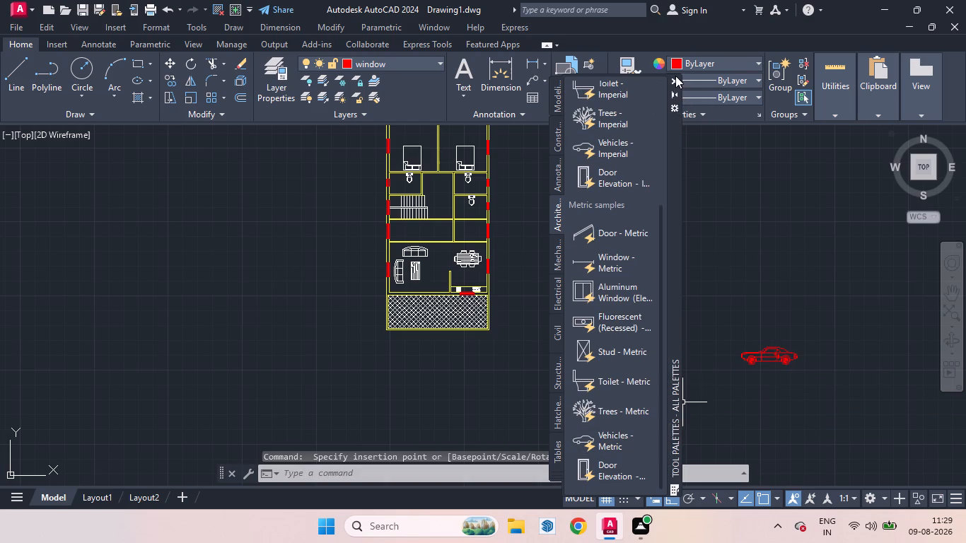
Change the inserted vehicle block to the Sports Car (Top) view.
scroll(770, 353, up, 2)
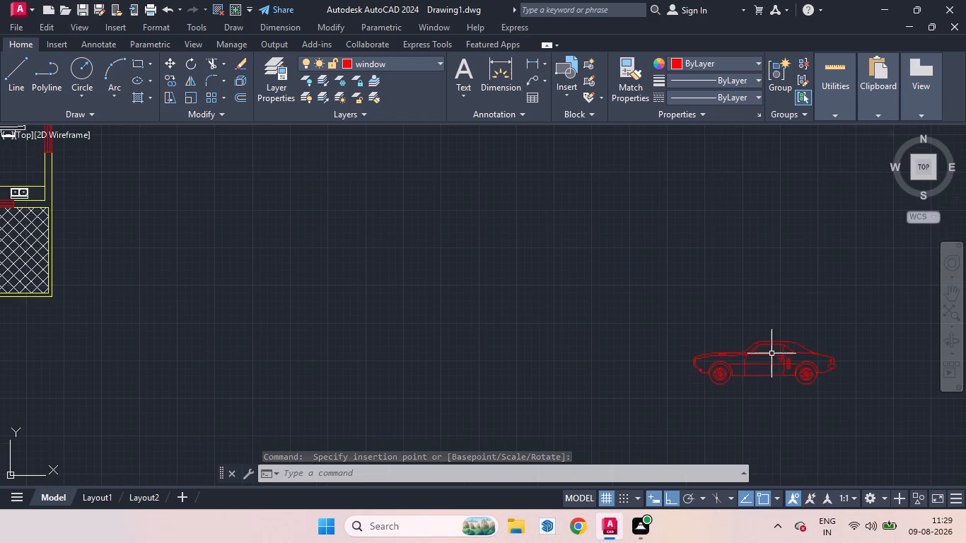
scroll(740, 358, down, 2)
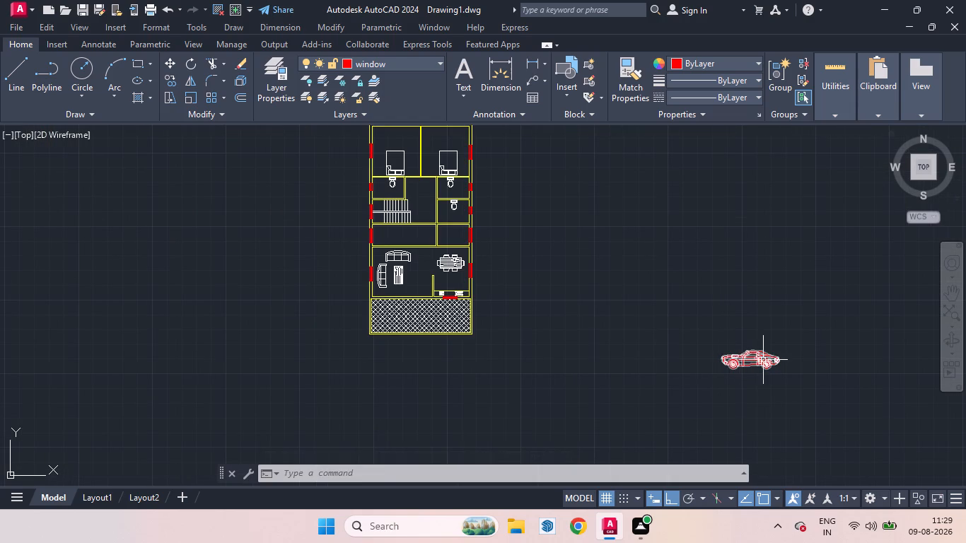
click(760, 365)
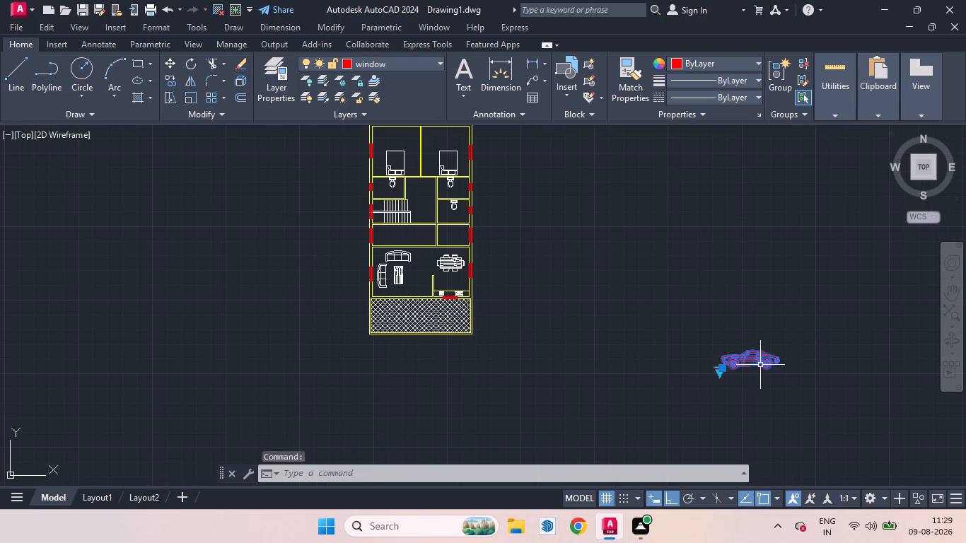
click(721, 373)
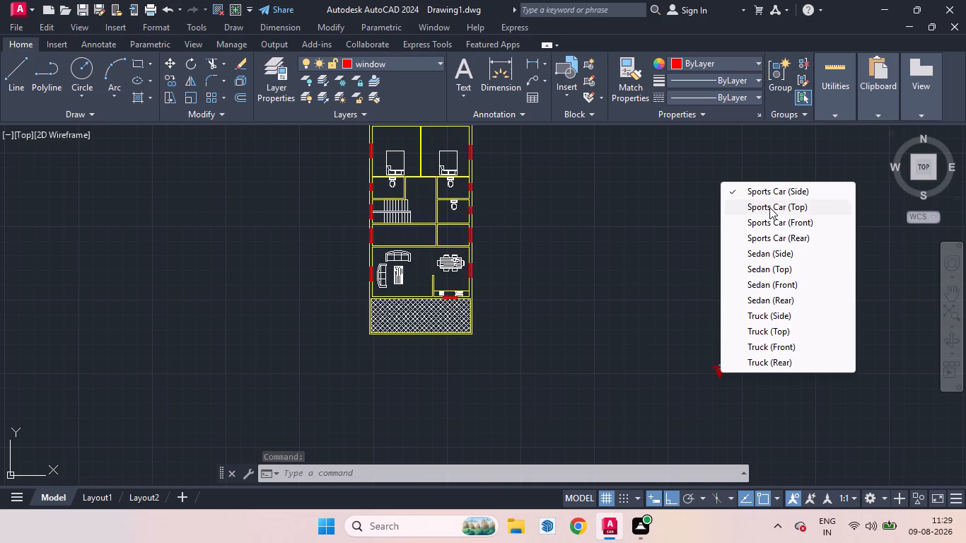
click(768, 206)
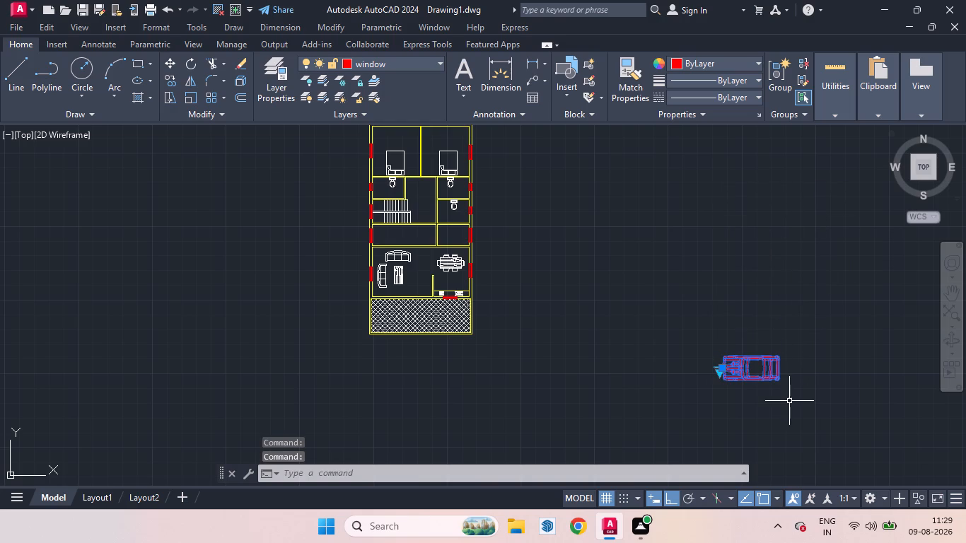
Rotate the sports car block 270° about its southeast corner so that its front faces north.
text(ro)
key(Return)
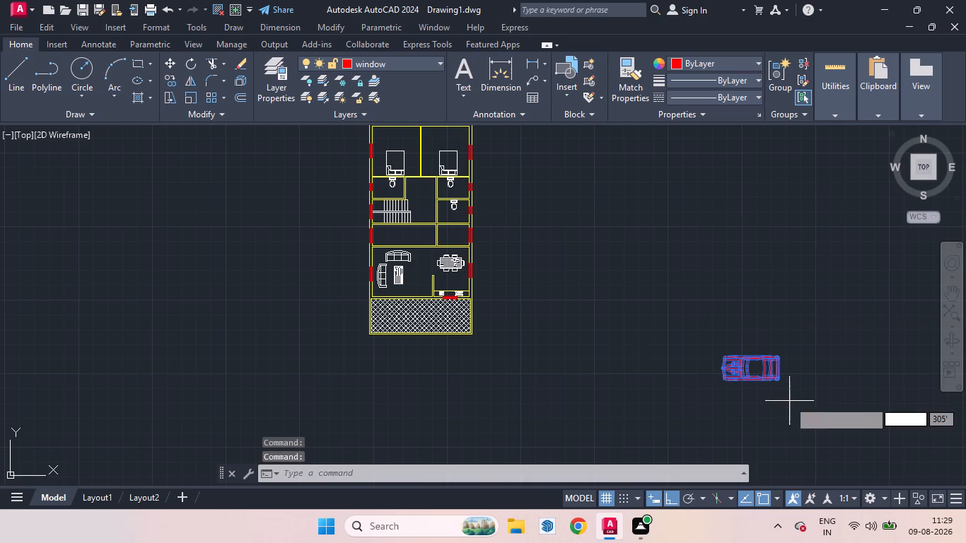
click(783, 379)
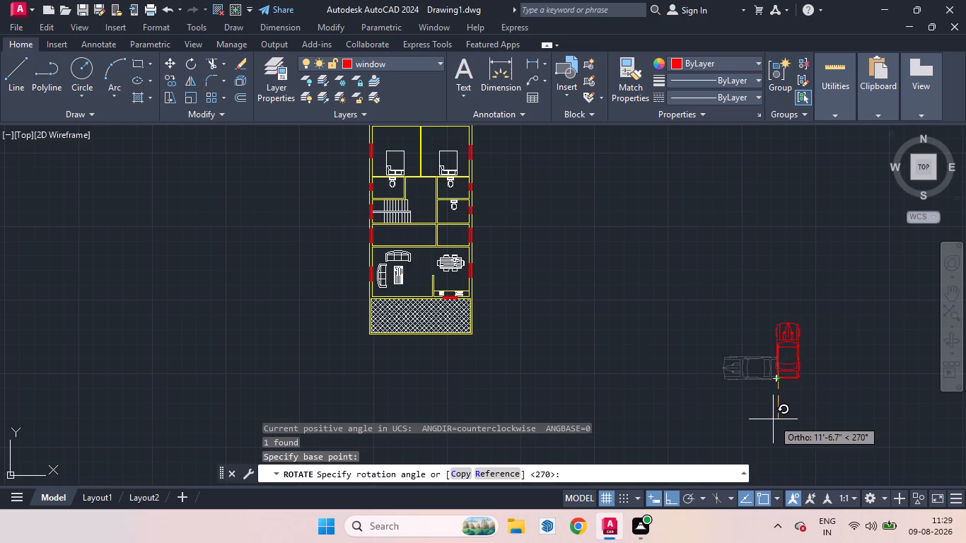
click(773, 419)
Scale the sports car down to about 0.9 of its size from its rear end.
scroll(816, 410, down, 1)
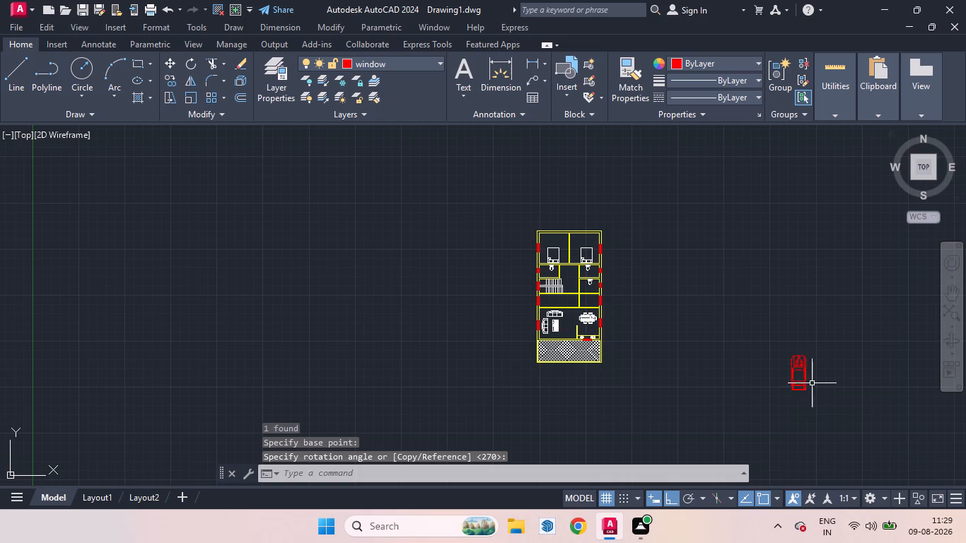
scroll(815, 385, up, 1)
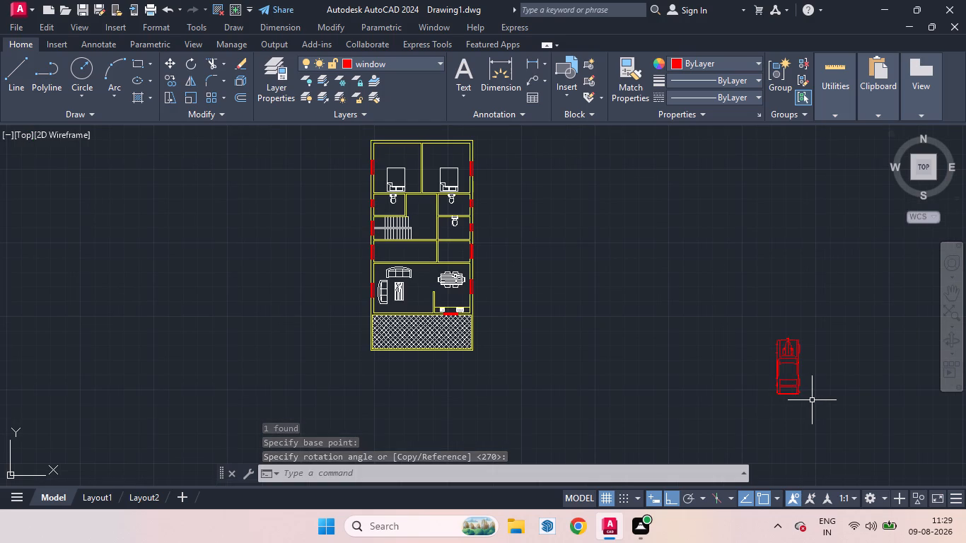
scroll(812, 400, down, 1)
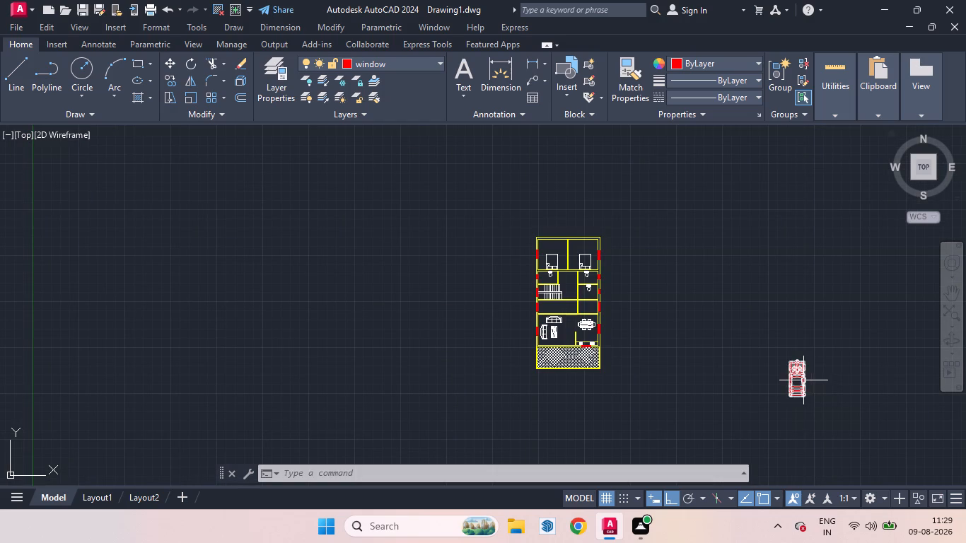
click(803, 380)
text(sc)
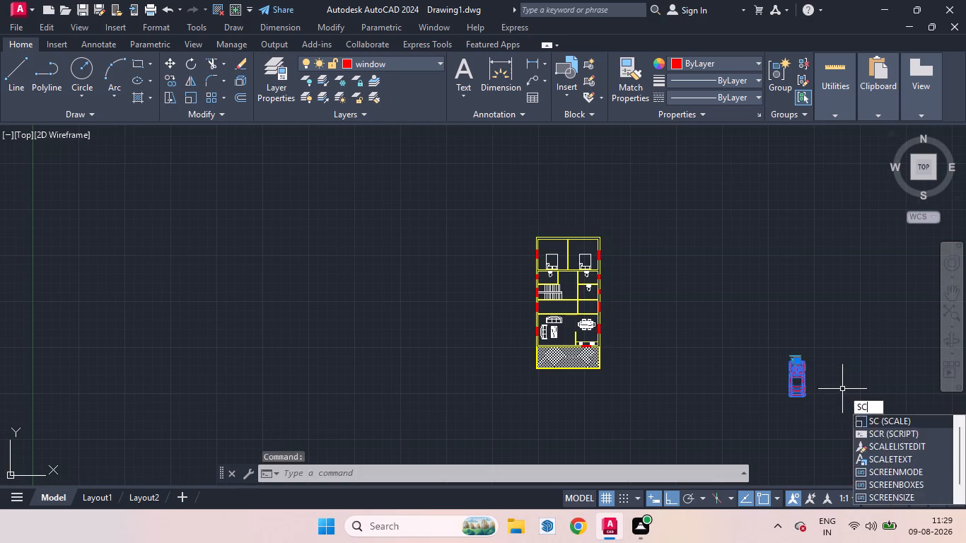
key(Return)
click(804, 400)
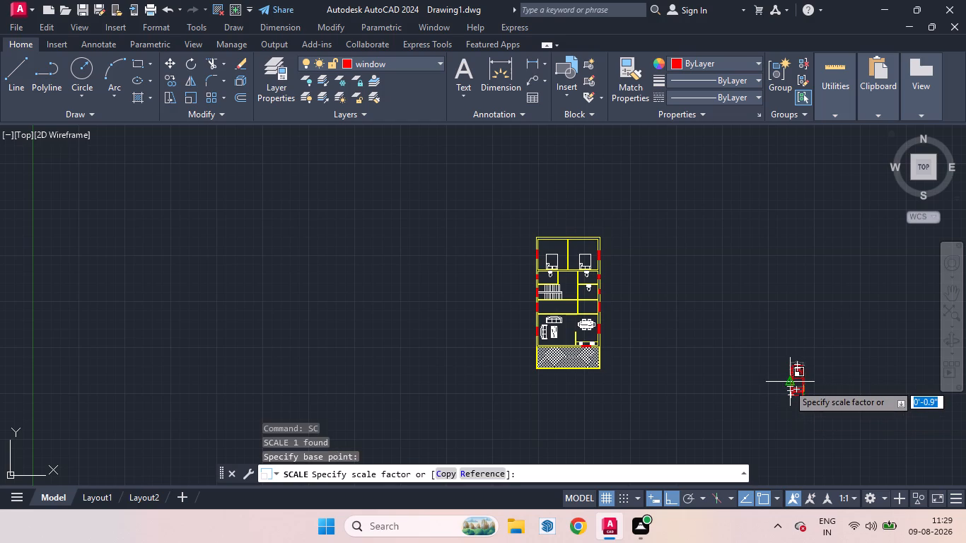
click(785, 379)
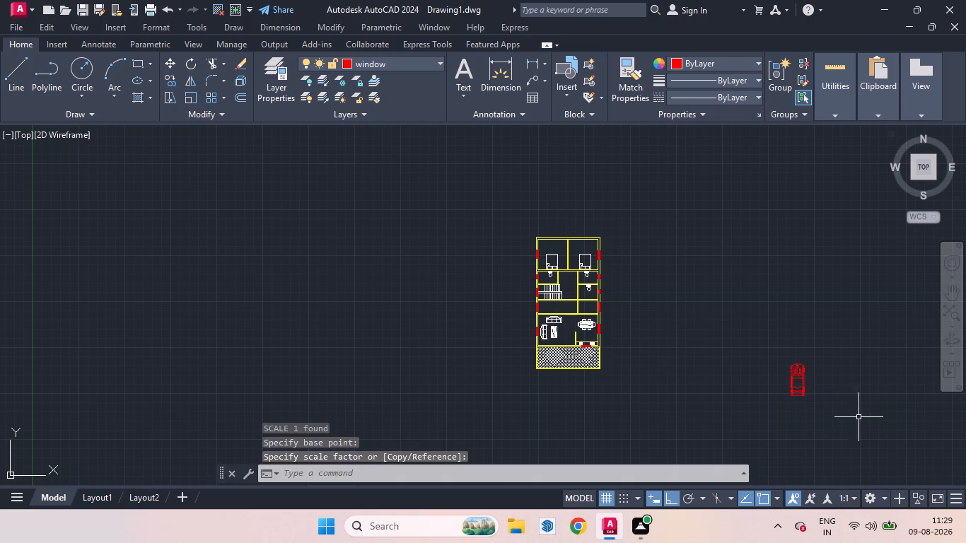
Move the car about 114'-9" with Ortho off, onto the west end of the hatched area at the house's south end.
click(799, 399)
click(796, 387)
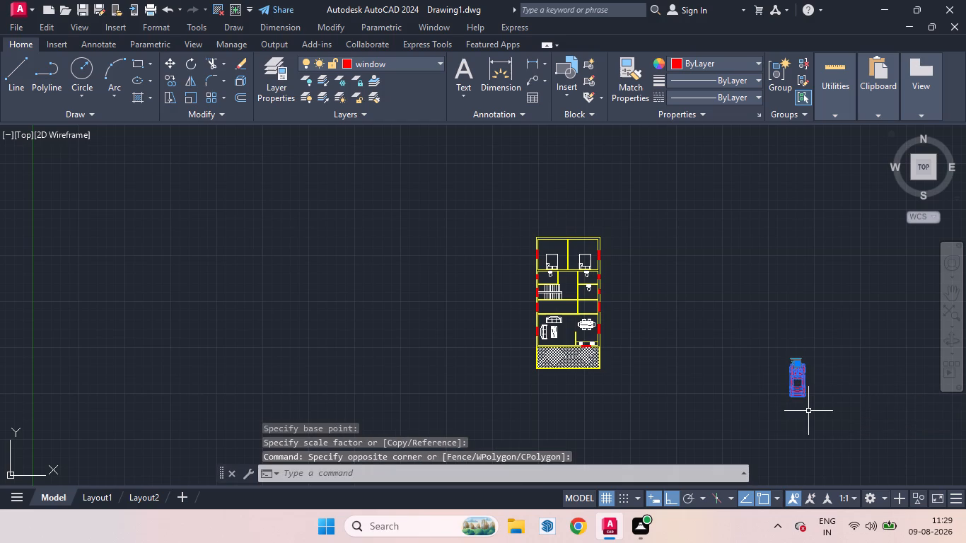
key(m)
key(Return)
click(794, 398)
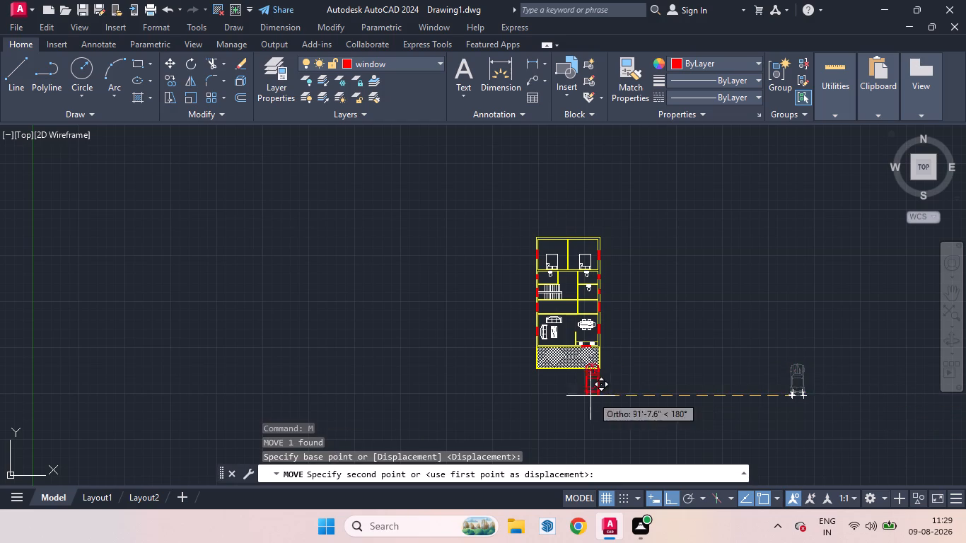
scroll(541, 358, up, 3)
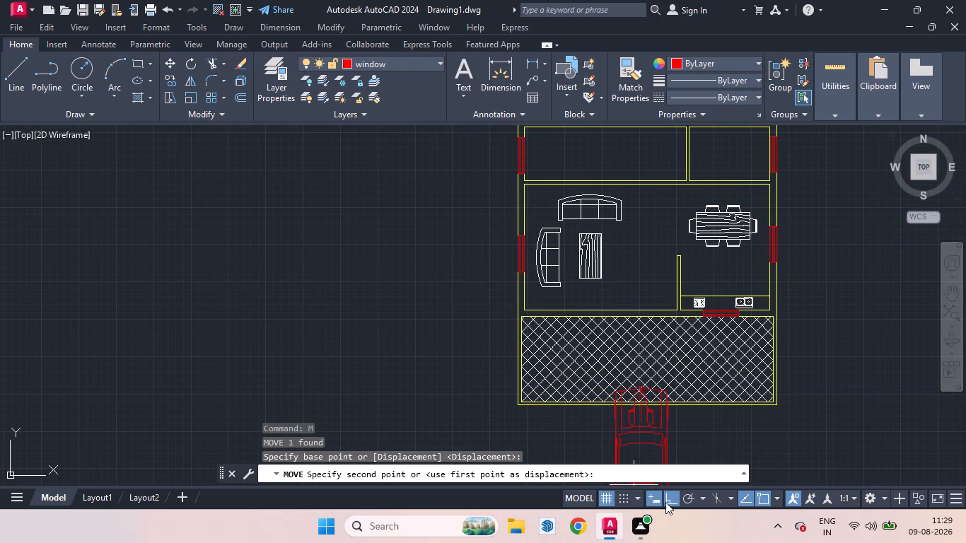
click(668, 502)
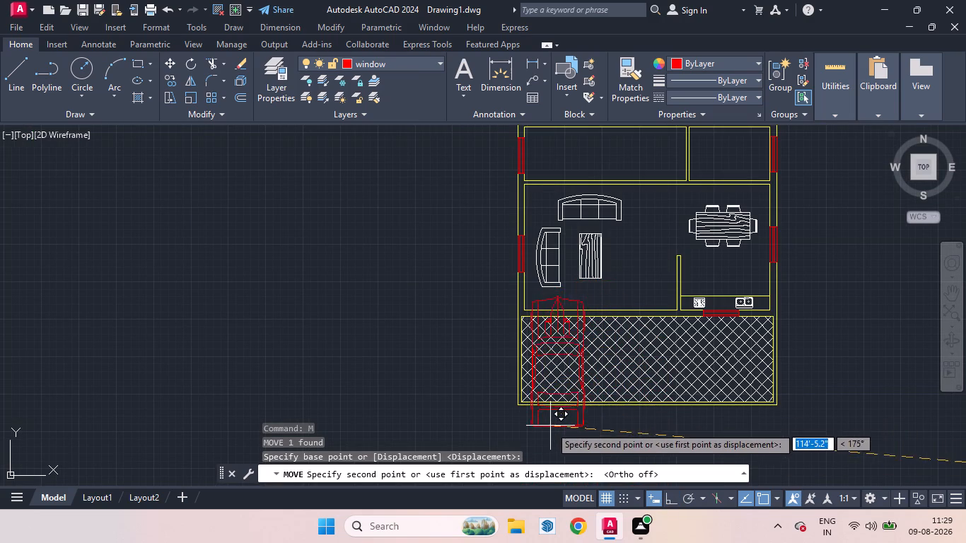
scroll(554, 443, down, 2)
scroll(561, 440, up, 2)
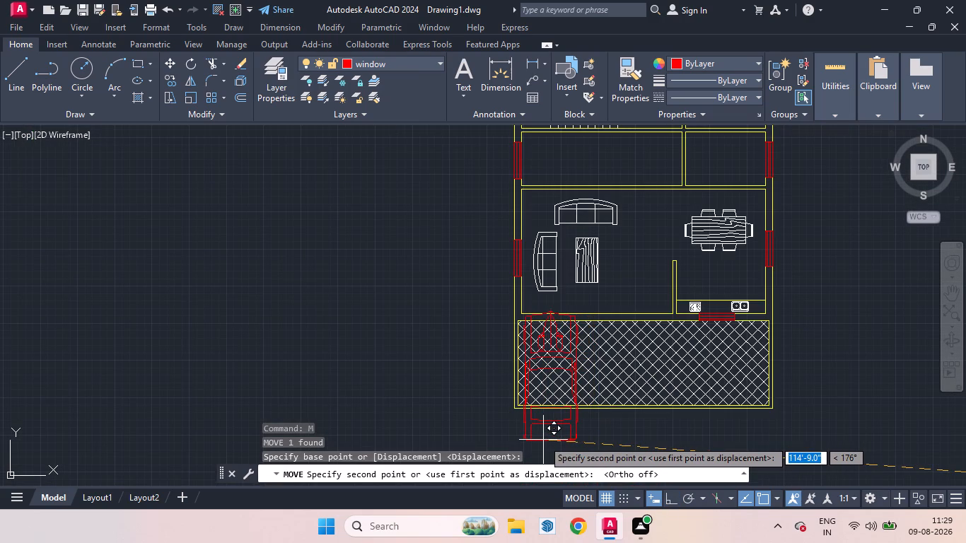
click(543, 440)
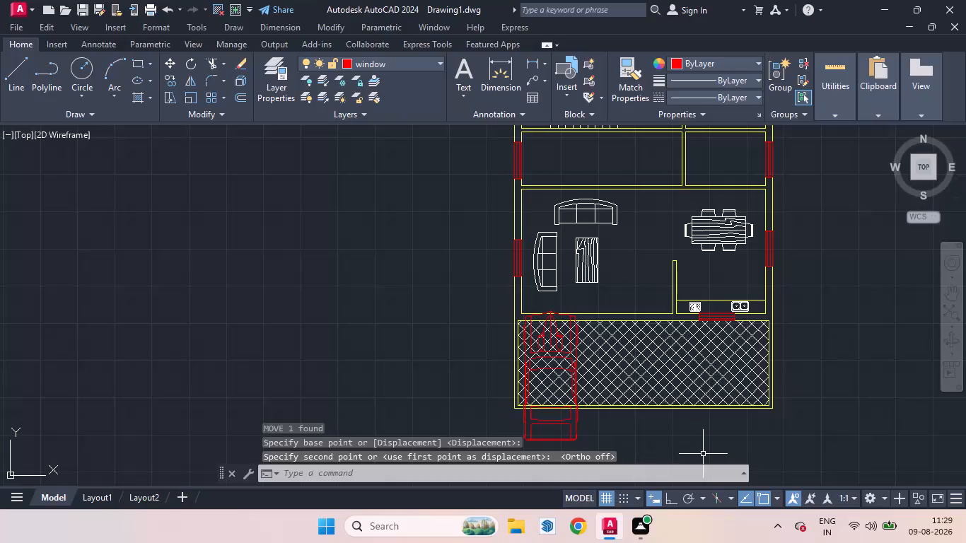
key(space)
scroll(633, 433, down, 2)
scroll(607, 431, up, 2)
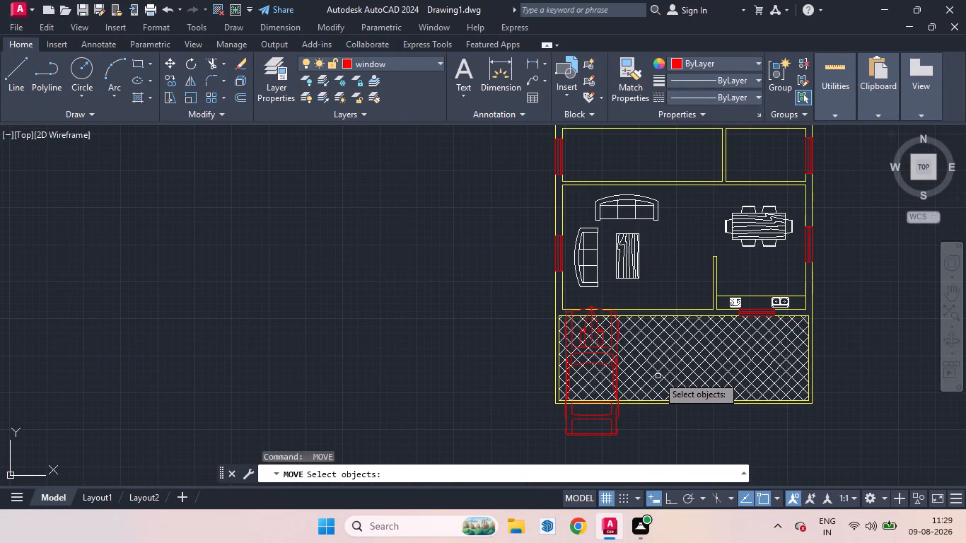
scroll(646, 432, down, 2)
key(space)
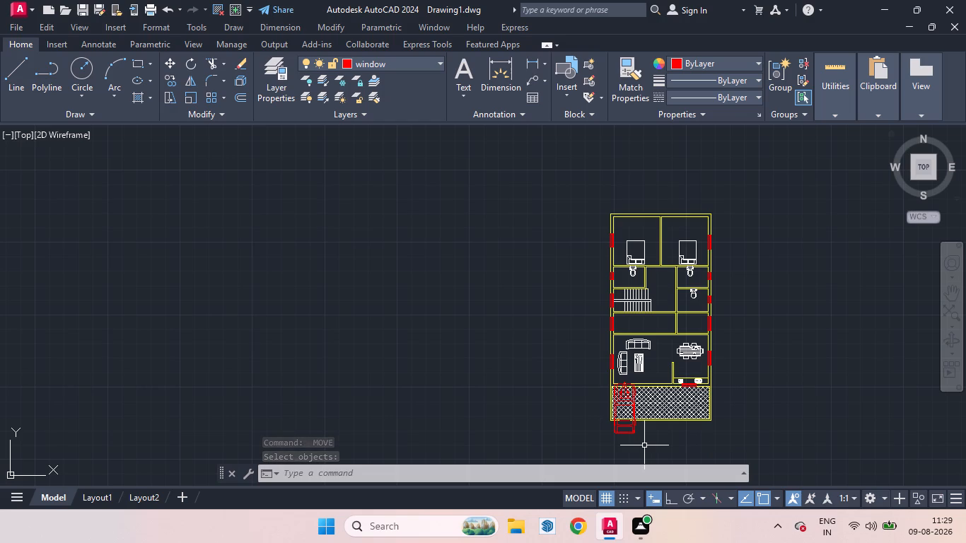
Set the pattern scale of the hatch at the house's south end to 2.
click(658, 407)
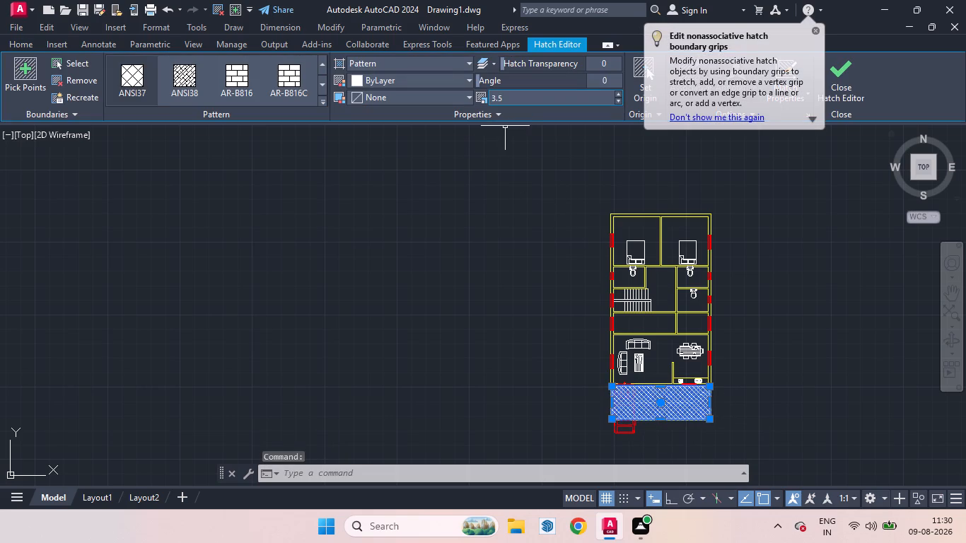
drag(513, 97, 485, 102)
drag(485, 102, 477, 103)
key(BackSpace)
key(2)
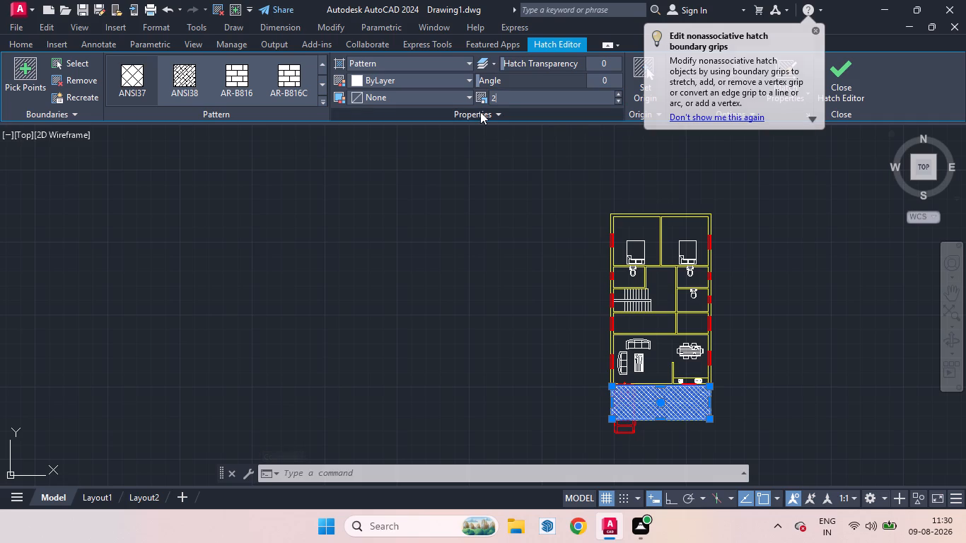
key(Return)
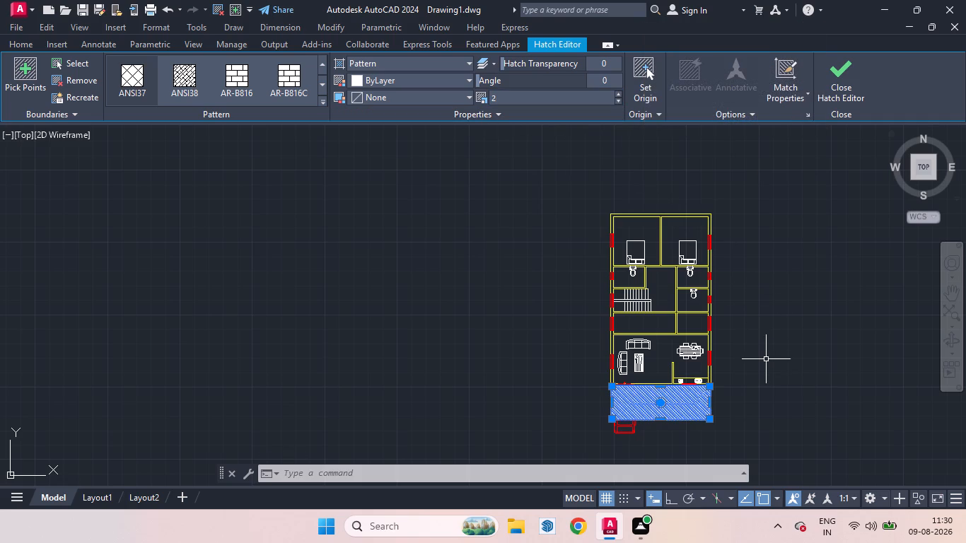
key(Escape)
Scale the sports car to about 0.5 of its size from its rear southeast corner.
scroll(641, 407, up, 1)
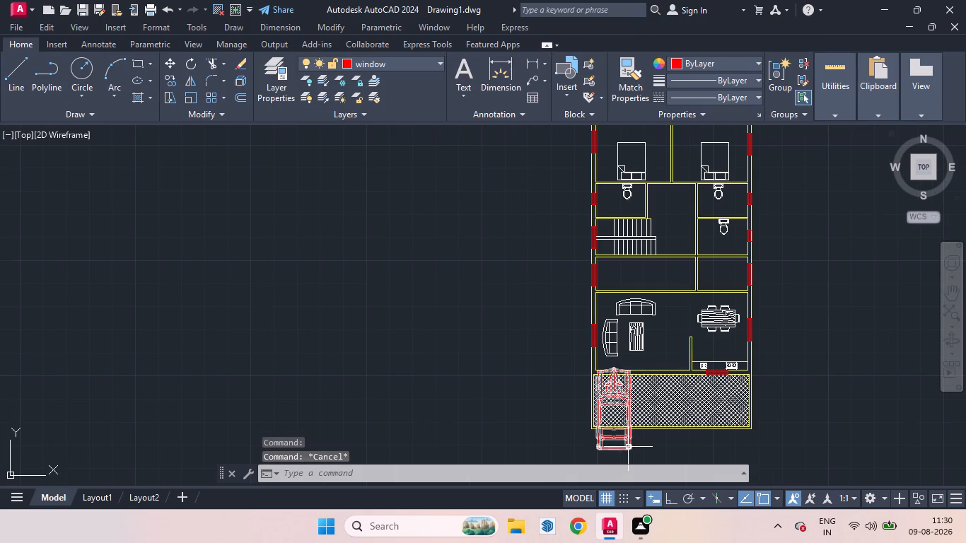
click(628, 447)
text(sc)
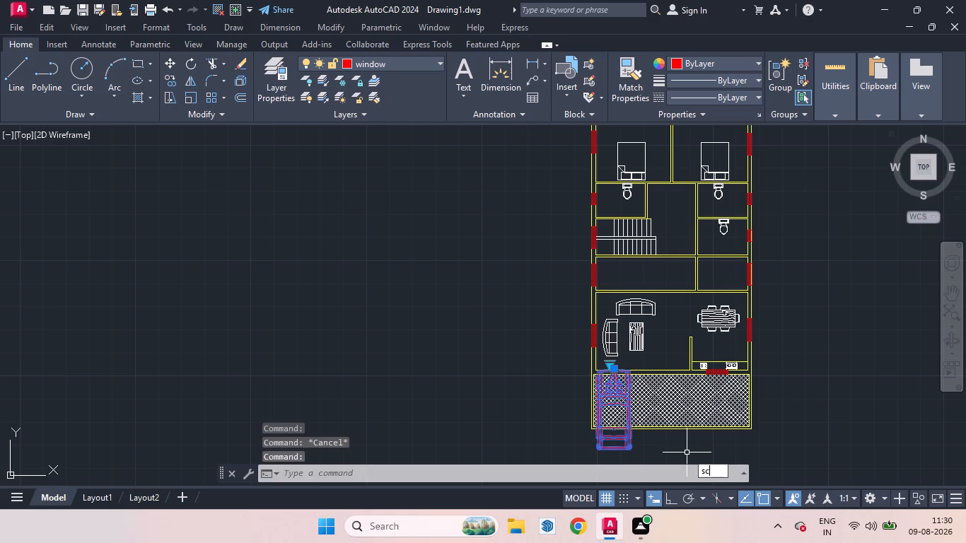
key(Return)
click(636, 448)
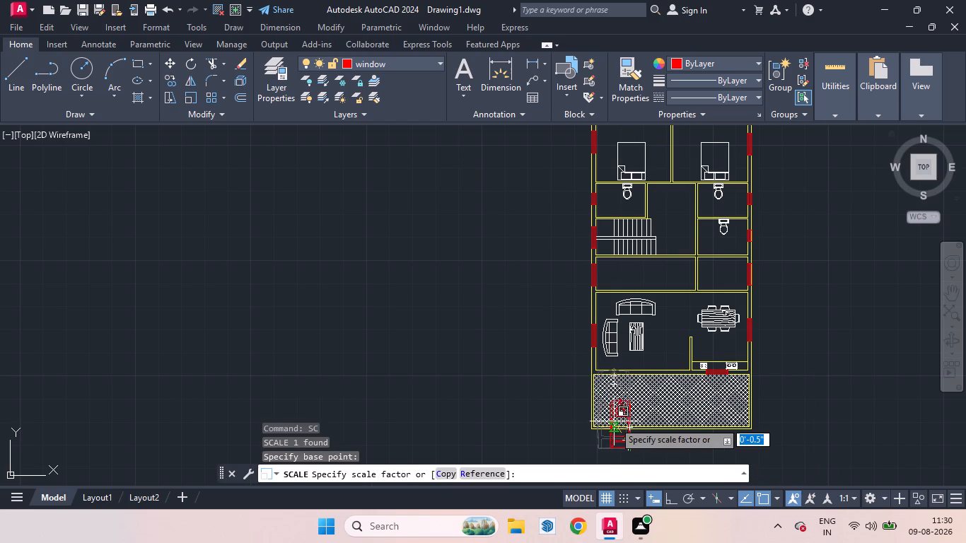
click(617, 427)
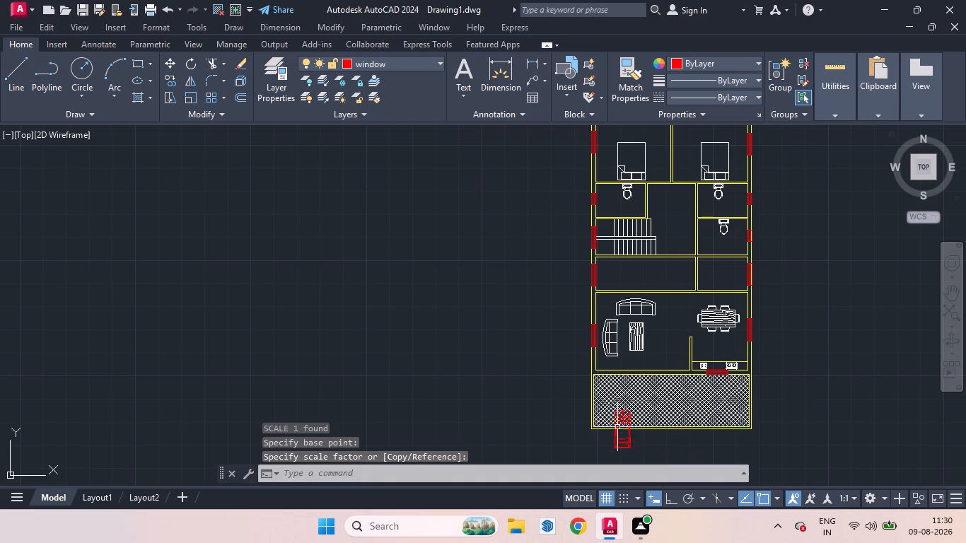
Move the car northwest so that it sits fully inside the hatched area, near its west wall.
click(625, 444)
key(m)
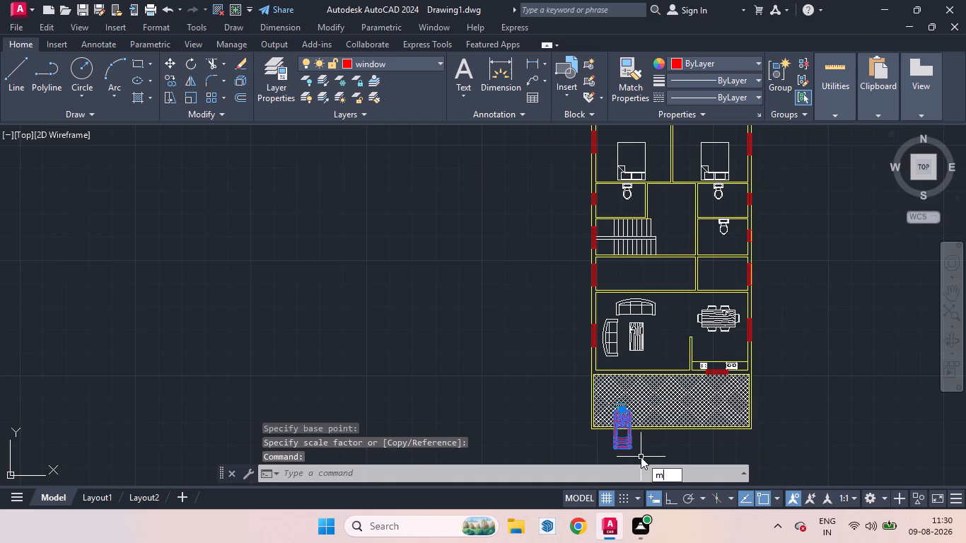
key(Return)
click(624, 410)
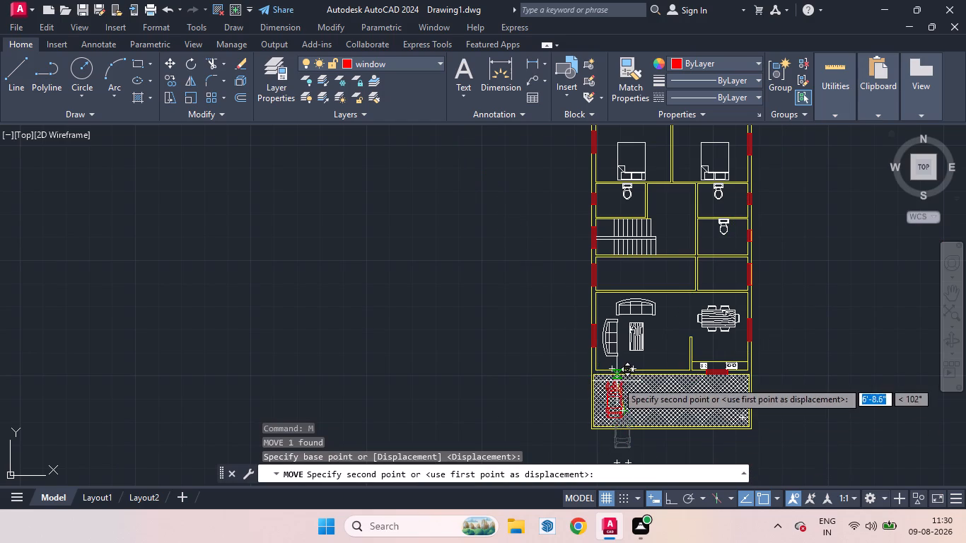
click(614, 383)
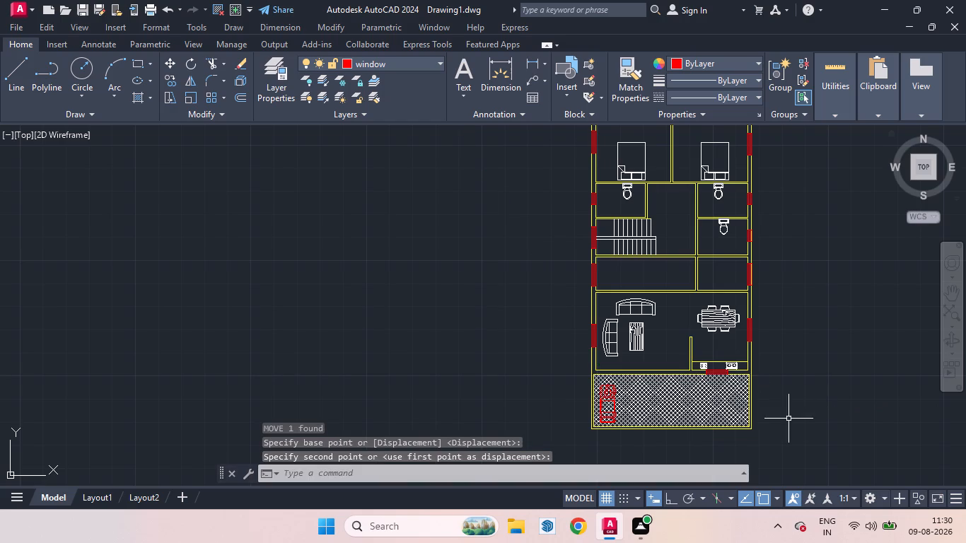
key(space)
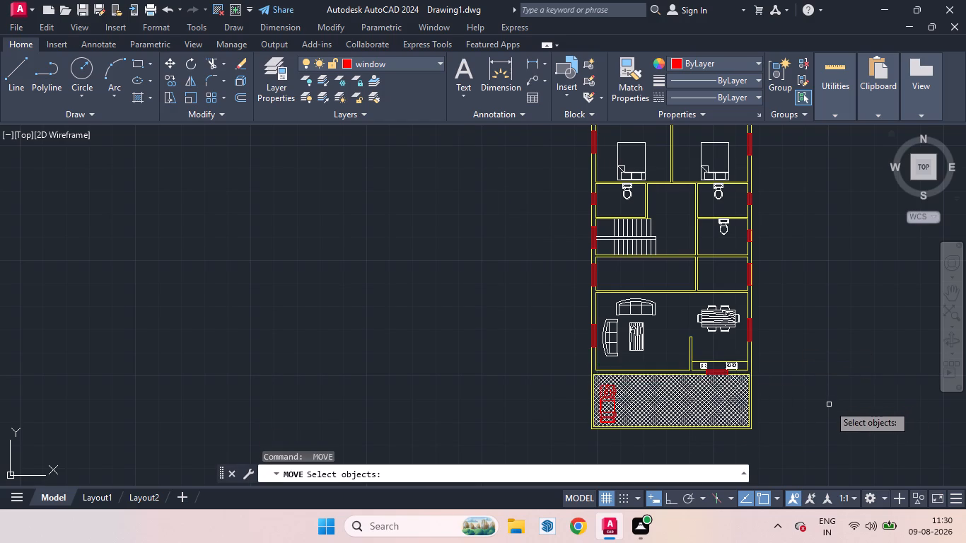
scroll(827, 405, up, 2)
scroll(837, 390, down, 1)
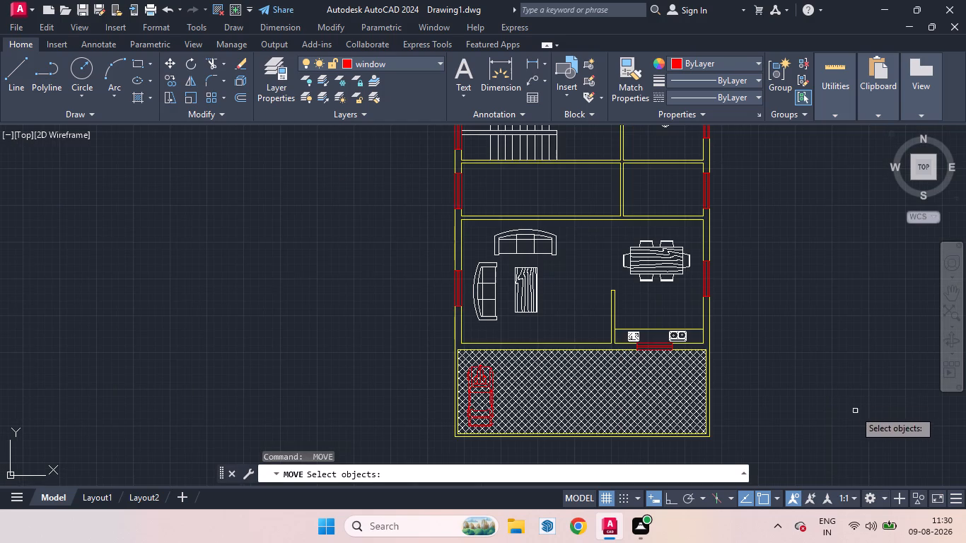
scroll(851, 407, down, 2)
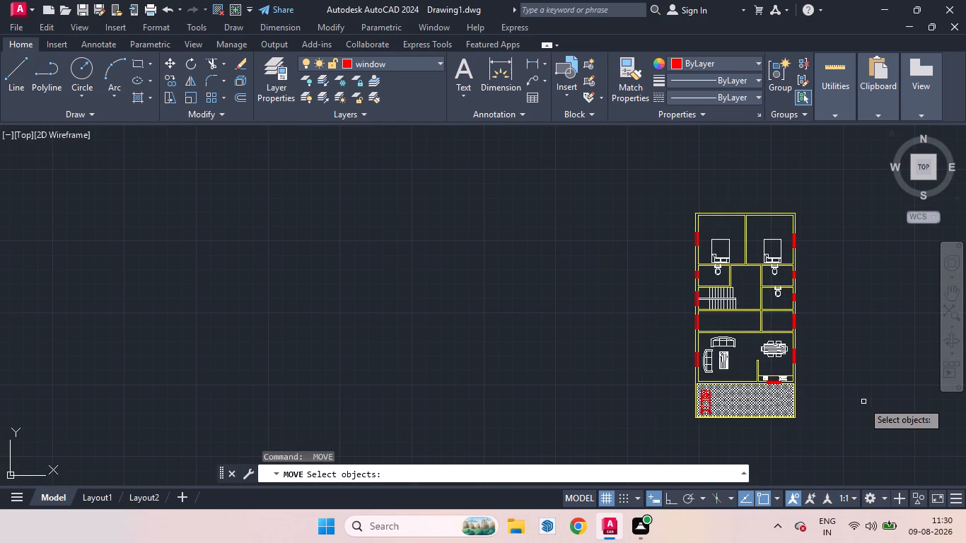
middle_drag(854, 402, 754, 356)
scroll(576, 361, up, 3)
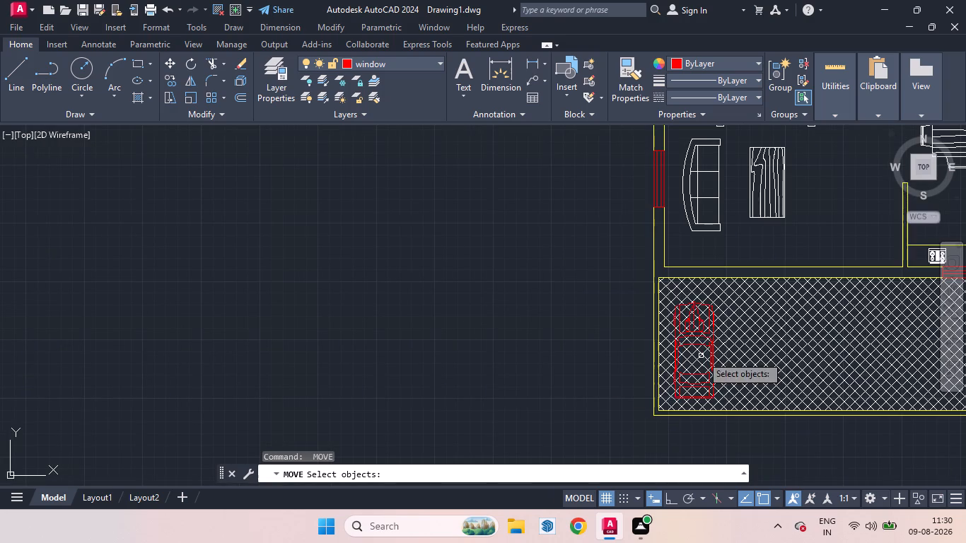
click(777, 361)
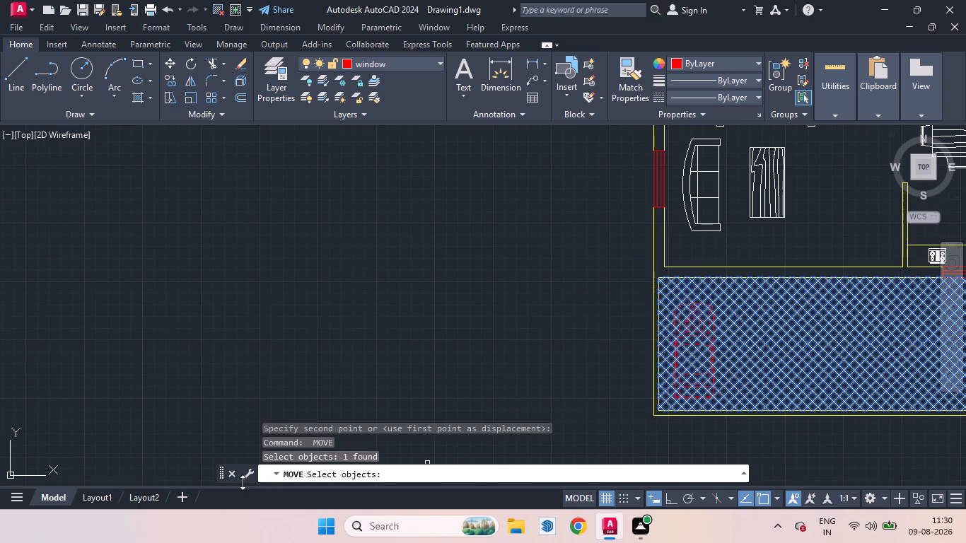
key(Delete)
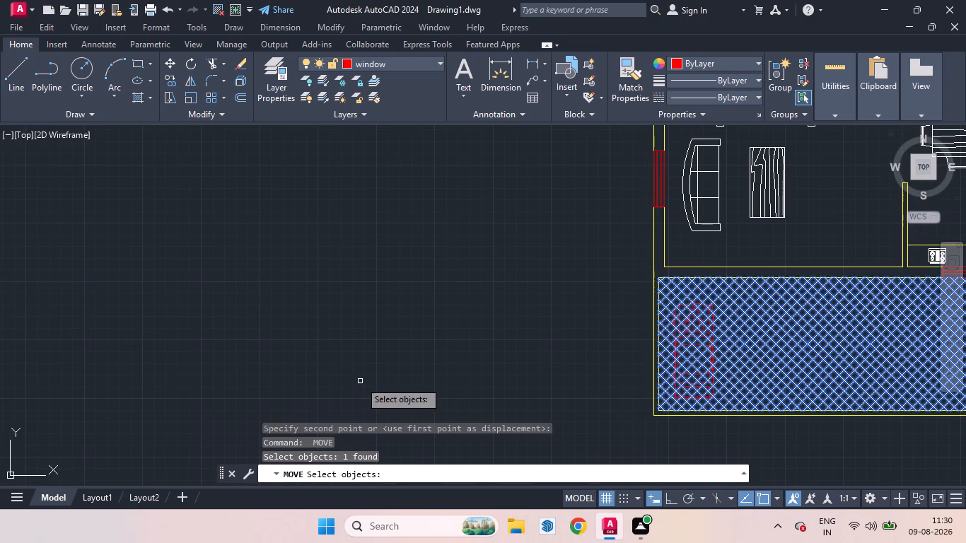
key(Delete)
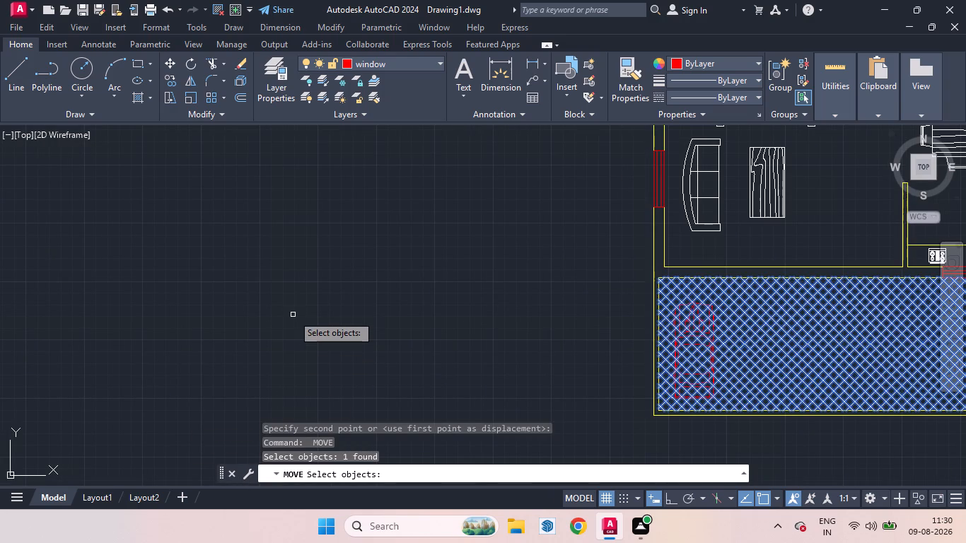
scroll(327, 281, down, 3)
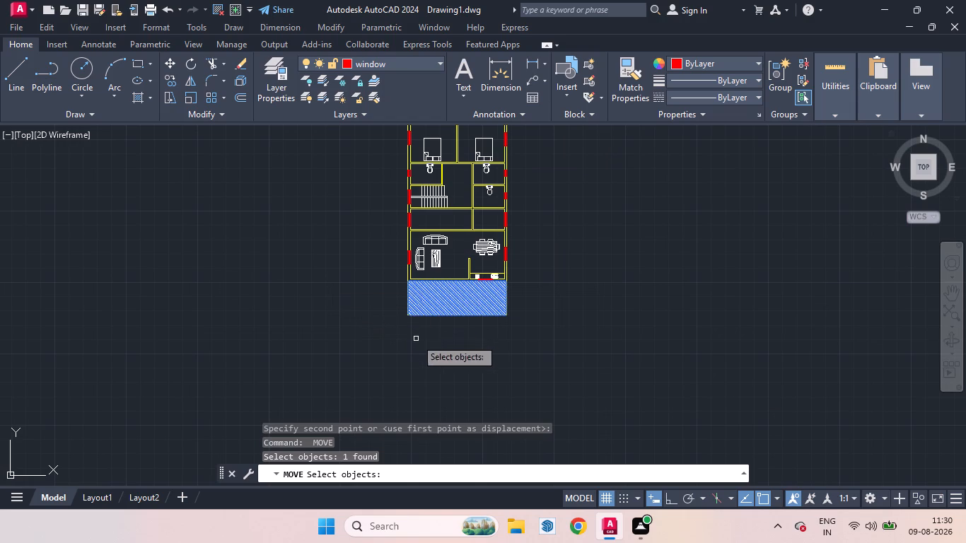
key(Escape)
Delete the hatch filling the parking area at the house's south end.
click(447, 307)
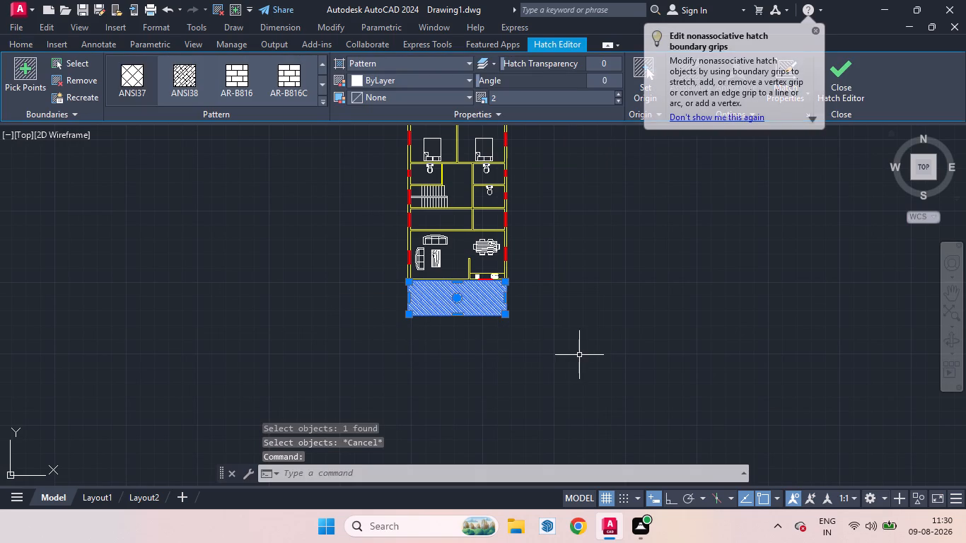
click(819, 30)
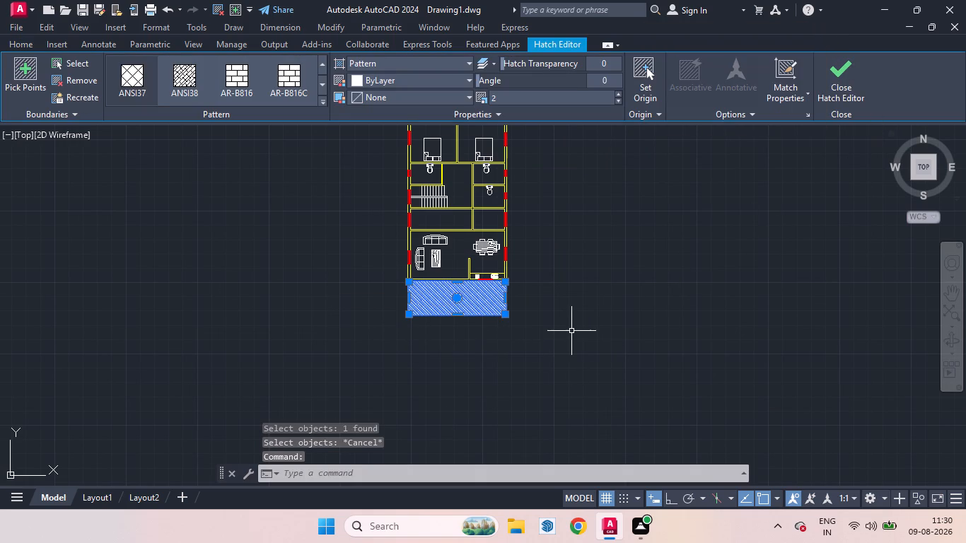
key(Delete)
Examine the whole floor plan, from the south parking area up to the north bedrooms.
scroll(359, 287, up, 2)
scroll(370, 293, down, 1)
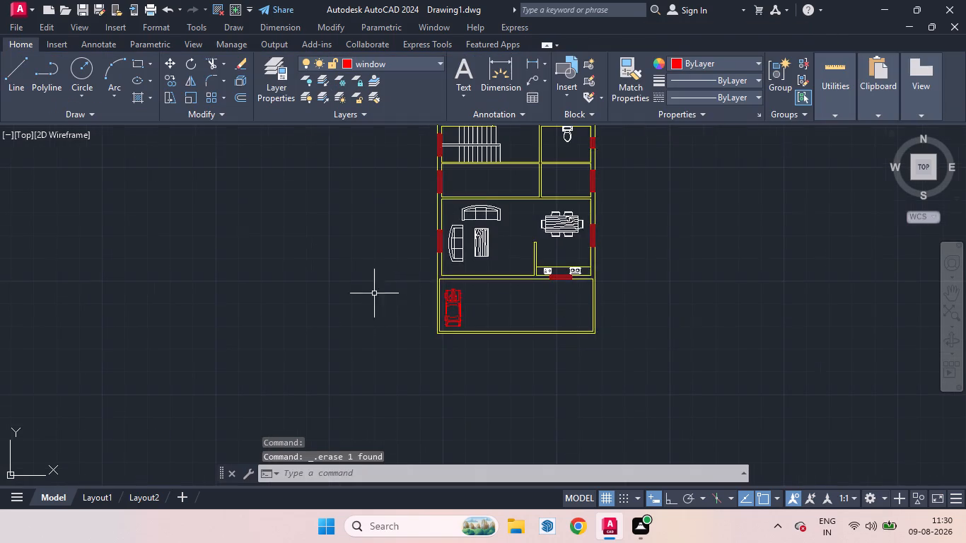
scroll(470, 313, up, 2)
scroll(495, 329, down, 3)
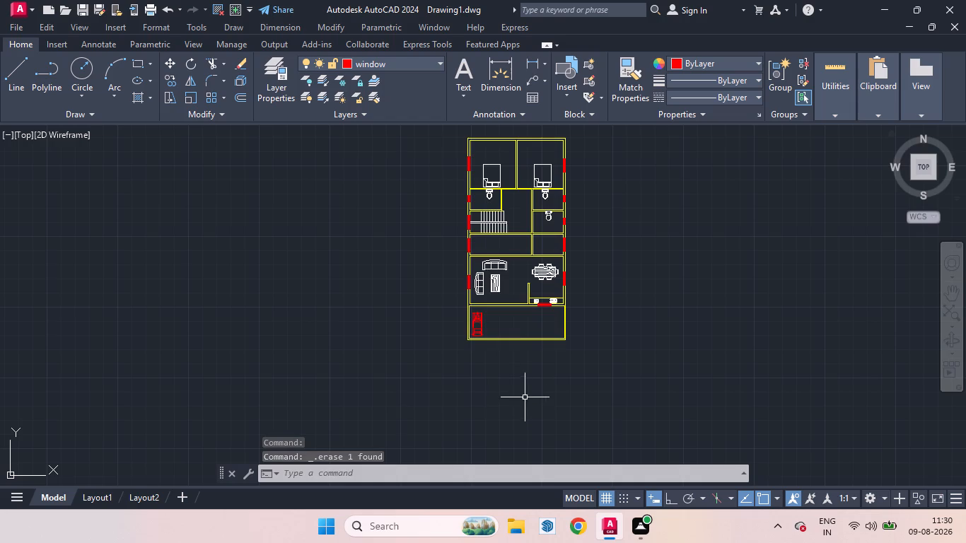
scroll(540, 380, down, 1)
scroll(541, 372, up, 2)
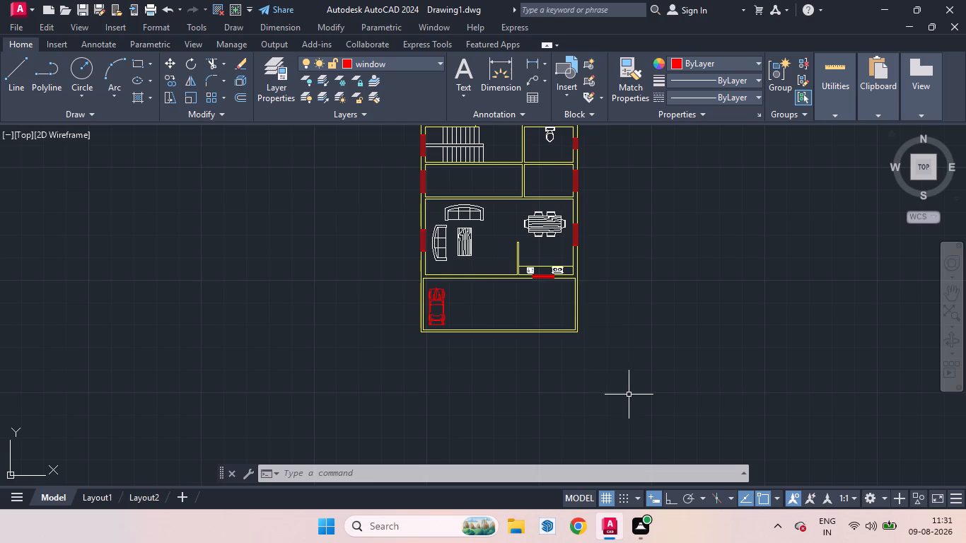
scroll(585, 342, down, 1)
scroll(585, 351, up, 1)
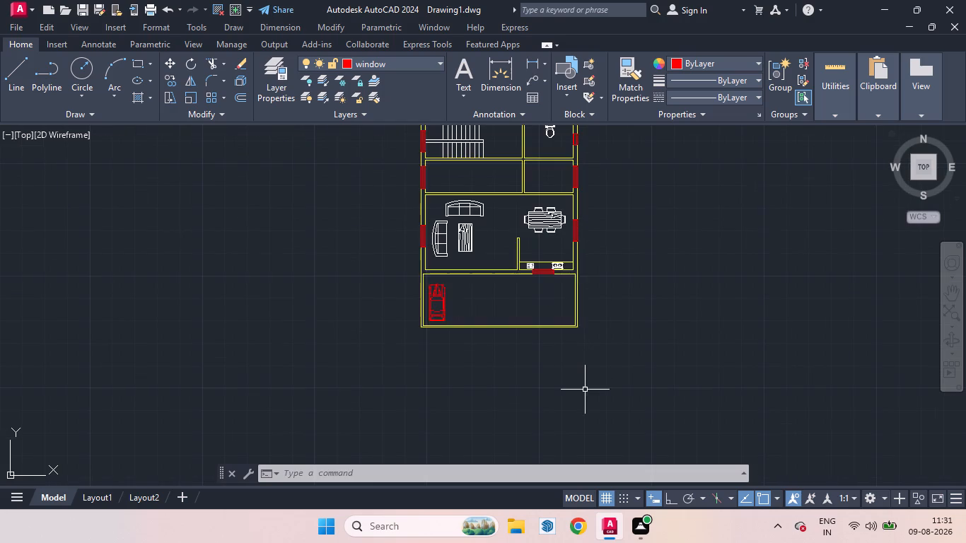
scroll(583, 394, up, 1)
scroll(540, 363, down, 2)
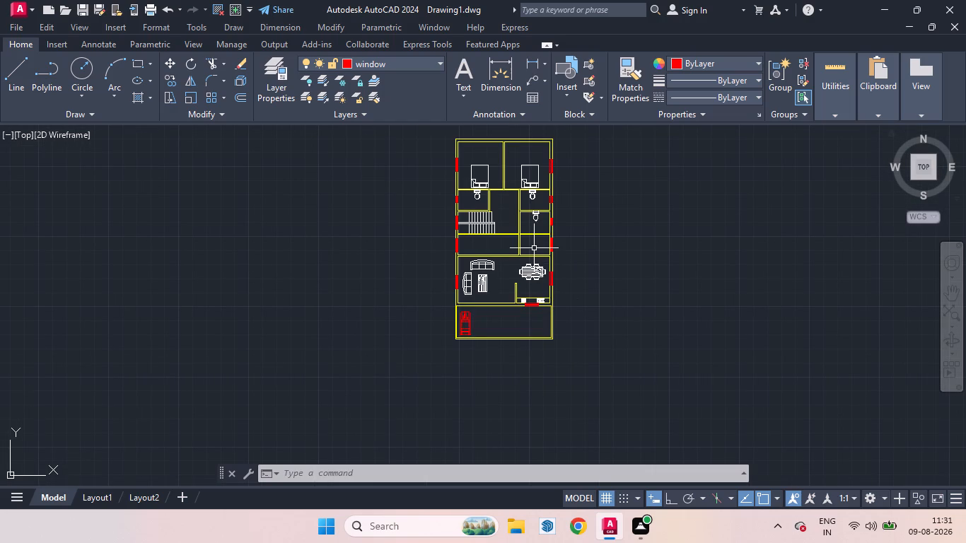
scroll(476, 160, up, 1)
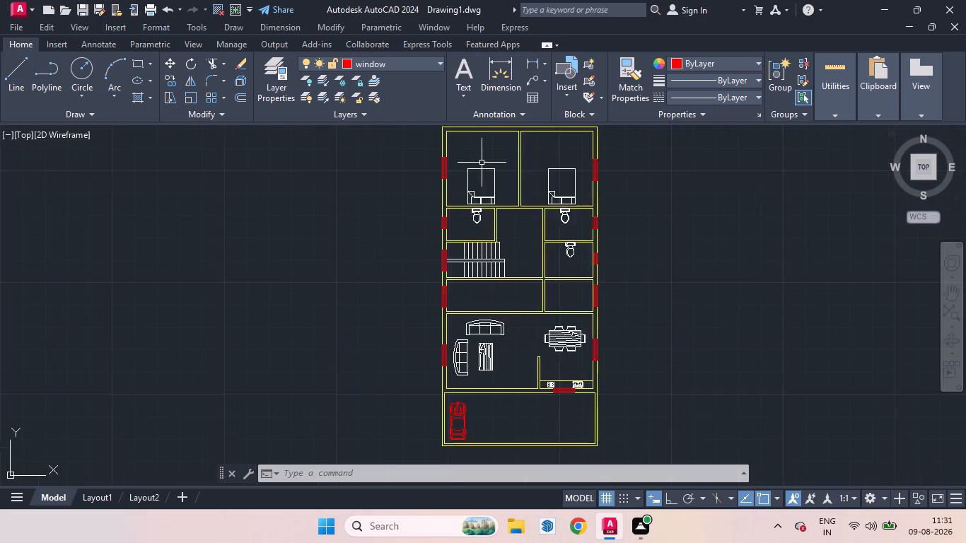
scroll(487, 163, up, 1)
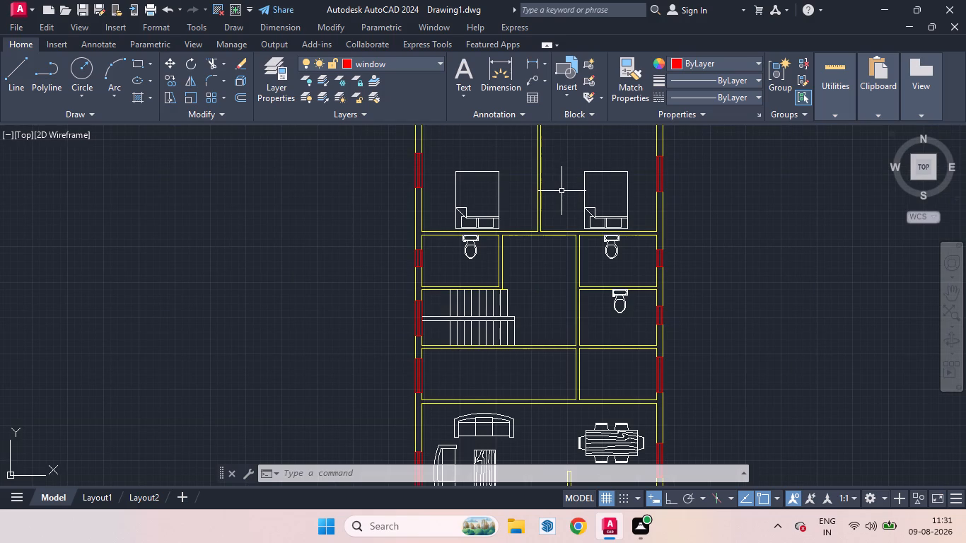
scroll(569, 257, down, 1)
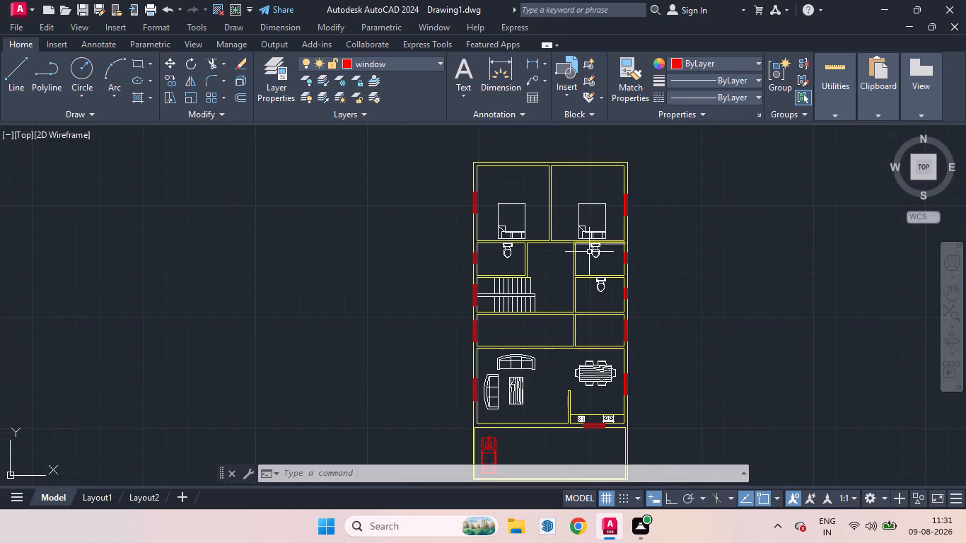
scroll(590, 257, down, 1)
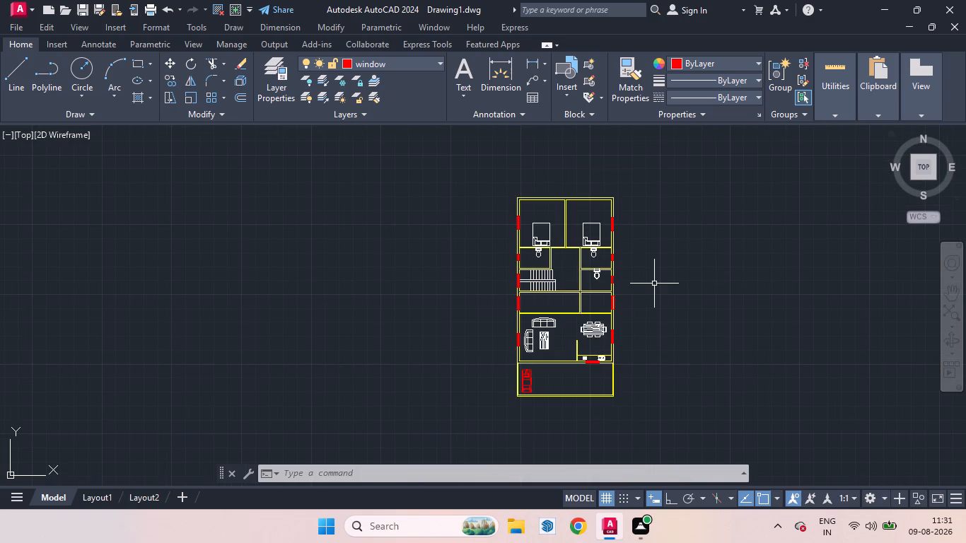
Insert a Door - Metric block from the architectural tool palette into the empty space east of the house.
key(t)
key(p)
key(Return)
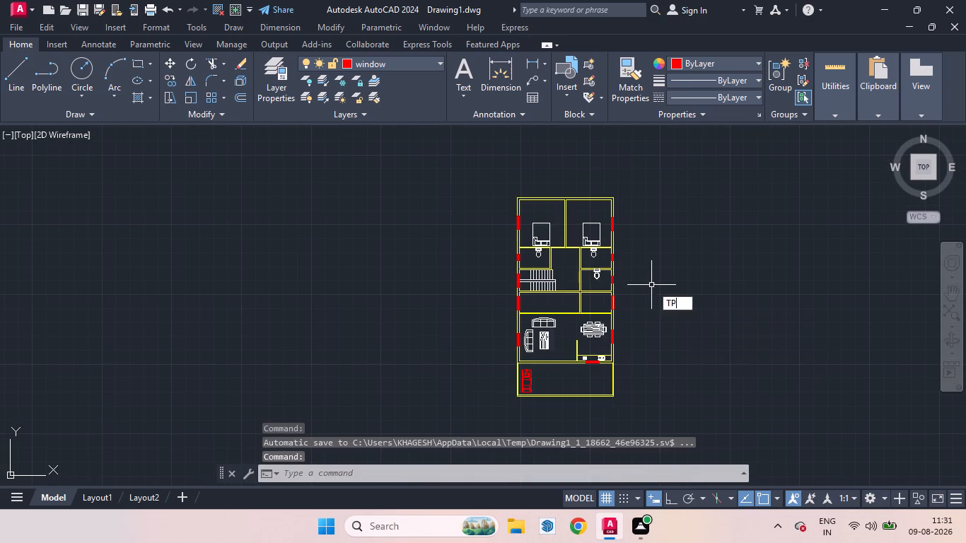
drag(581, 228, 728, 263)
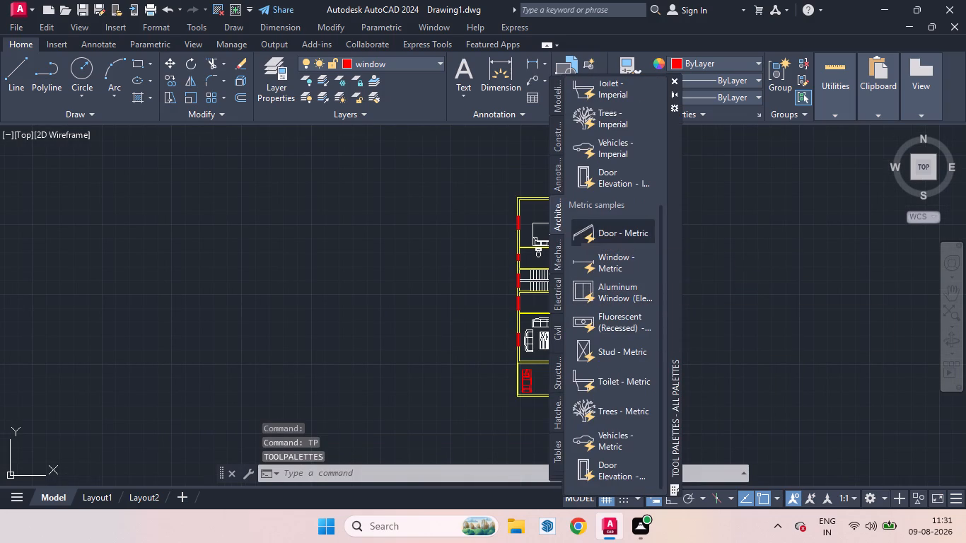
drag(728, 263, 770, 267)
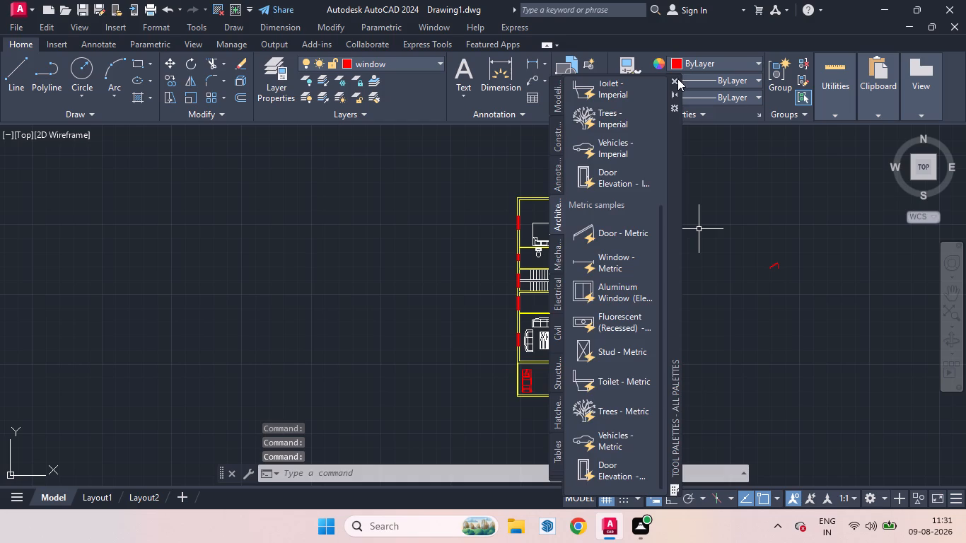
click(677, 78)
Make doors the current layer and assign the newly inserted door block to the doors layer.
click(435, 63)
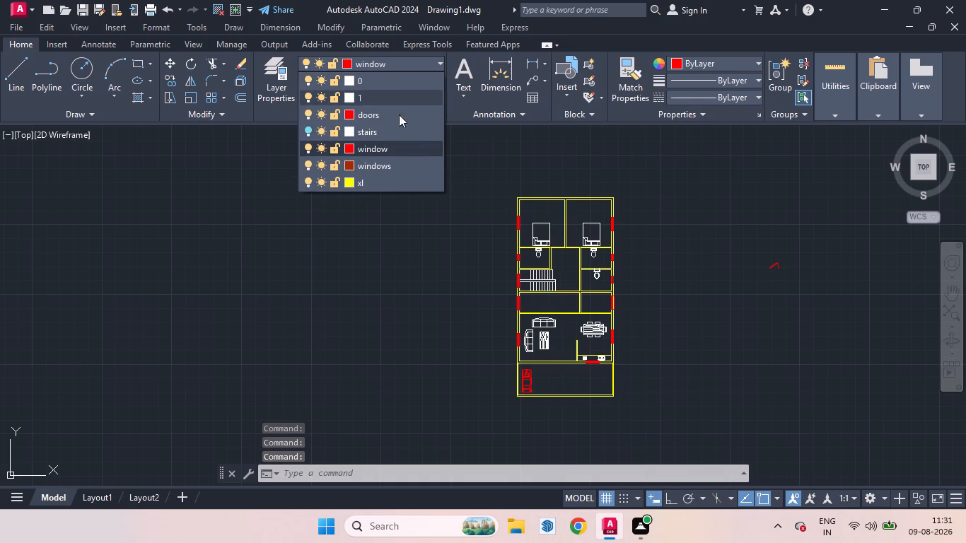
click(378, 116)
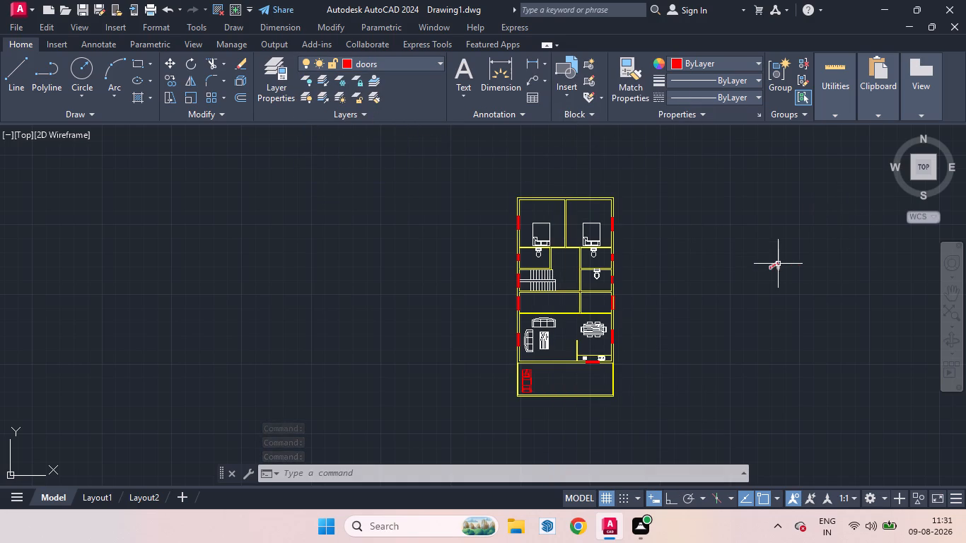
click(779, 264)
click(433, 59)
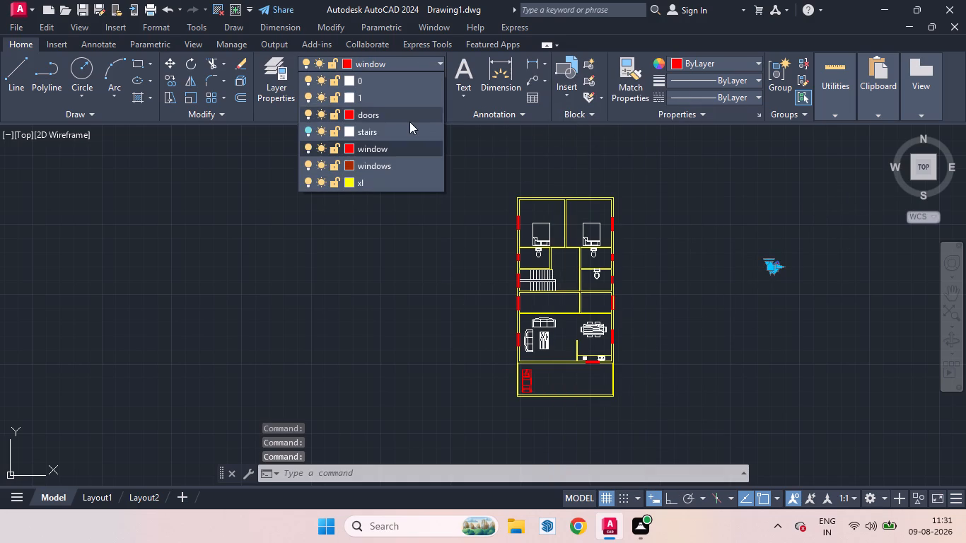
click(375, 113)
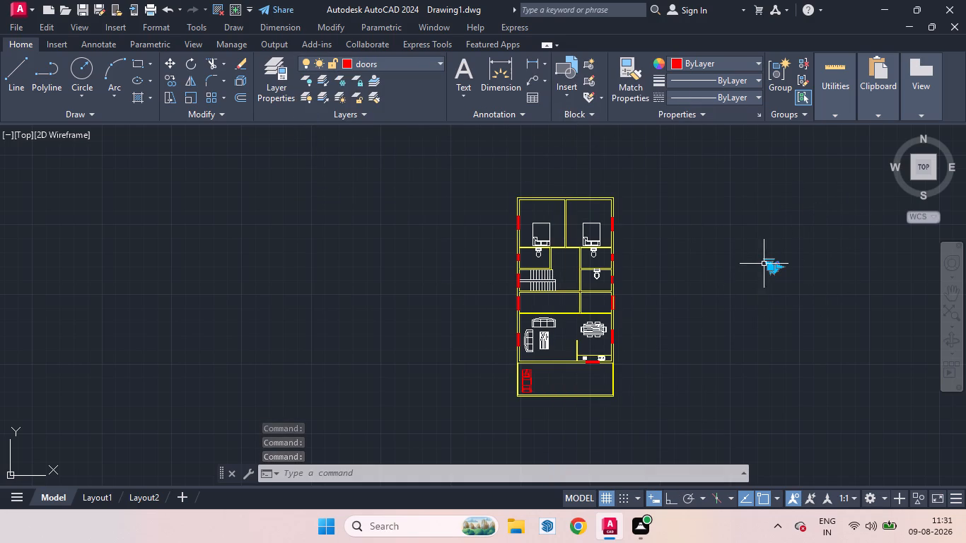
Set the opening angle of the door block east of the house to Open 90º.
scroll(771, 262, up, 4)
click(752, 267)
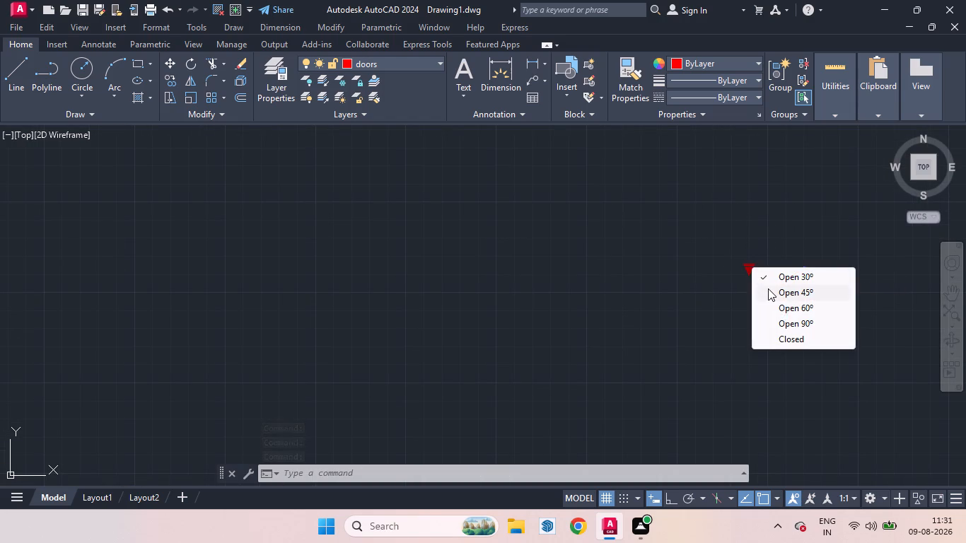
click(799, 322)
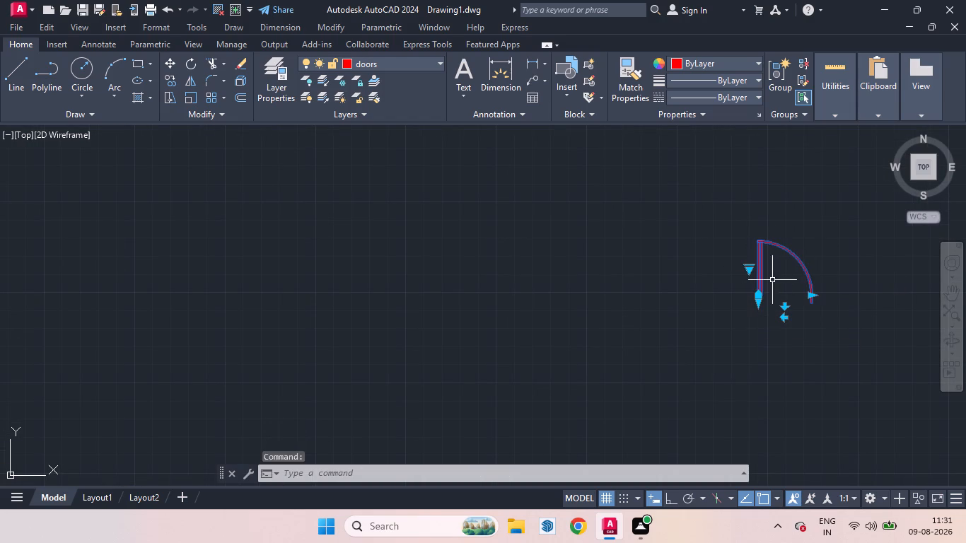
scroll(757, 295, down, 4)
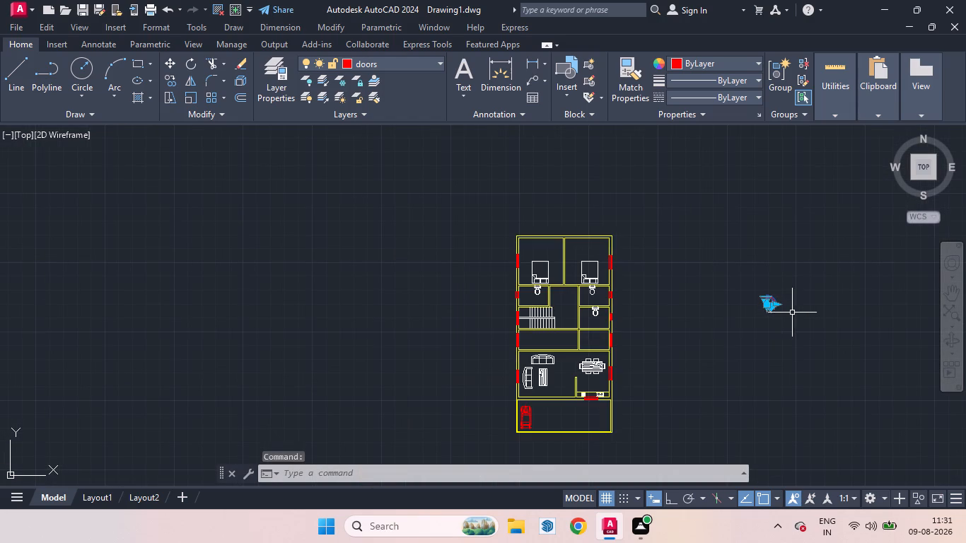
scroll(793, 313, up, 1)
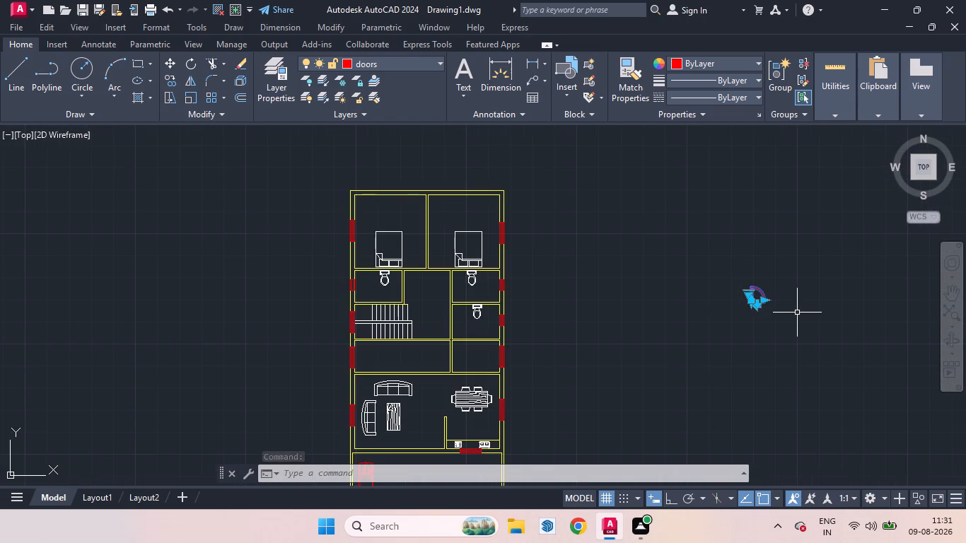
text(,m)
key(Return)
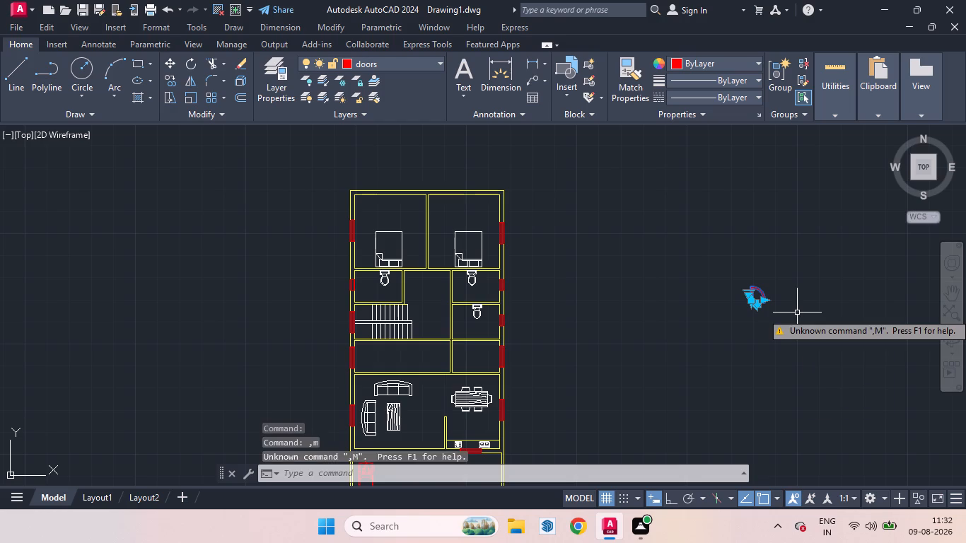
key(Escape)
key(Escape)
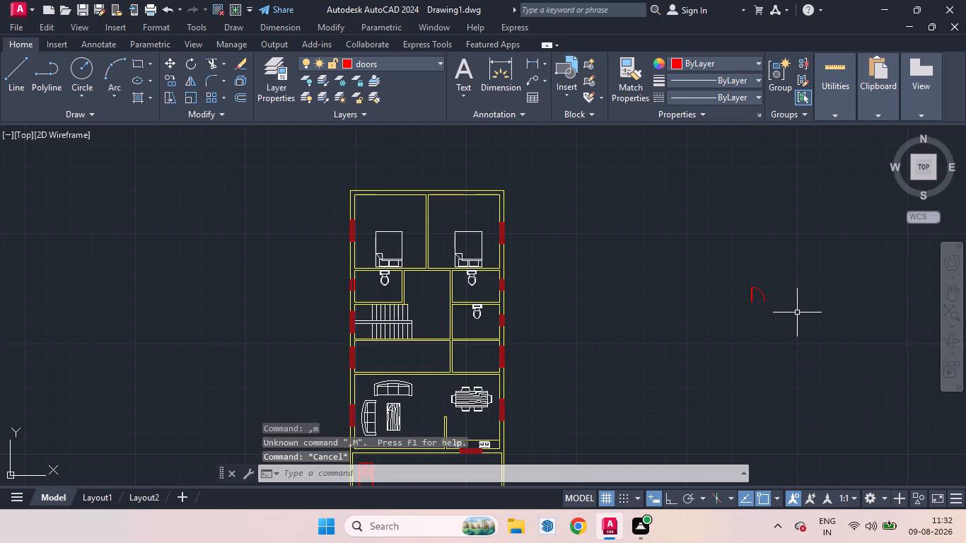
Move the door block from the empty space to just outside the house's east wall, beside the northeast bedroom.
click(764, 300)
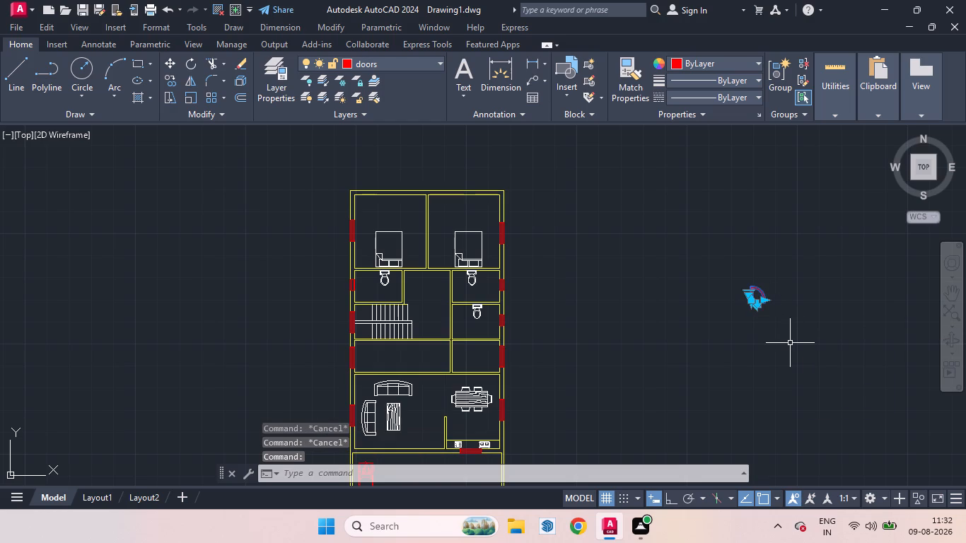
key(m)
key(Return)
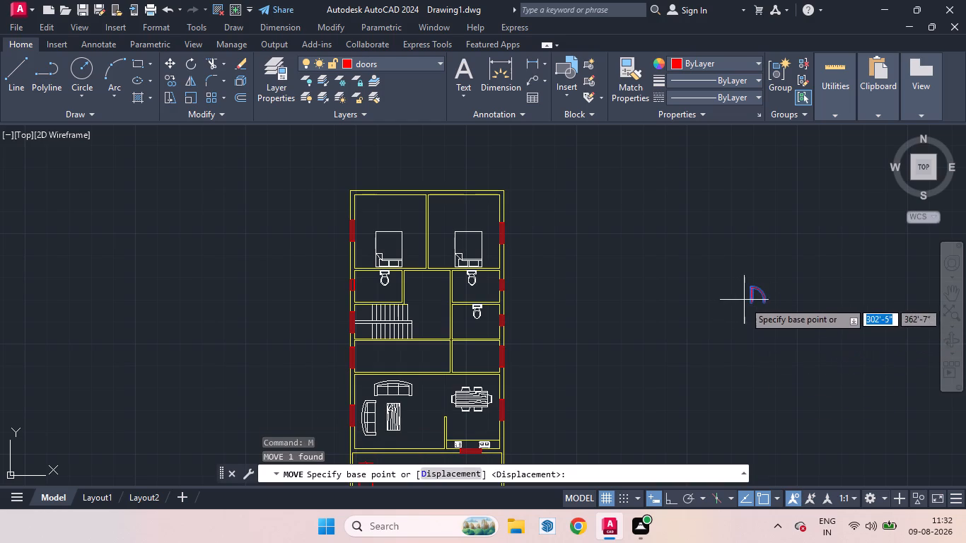
click(747, 305)
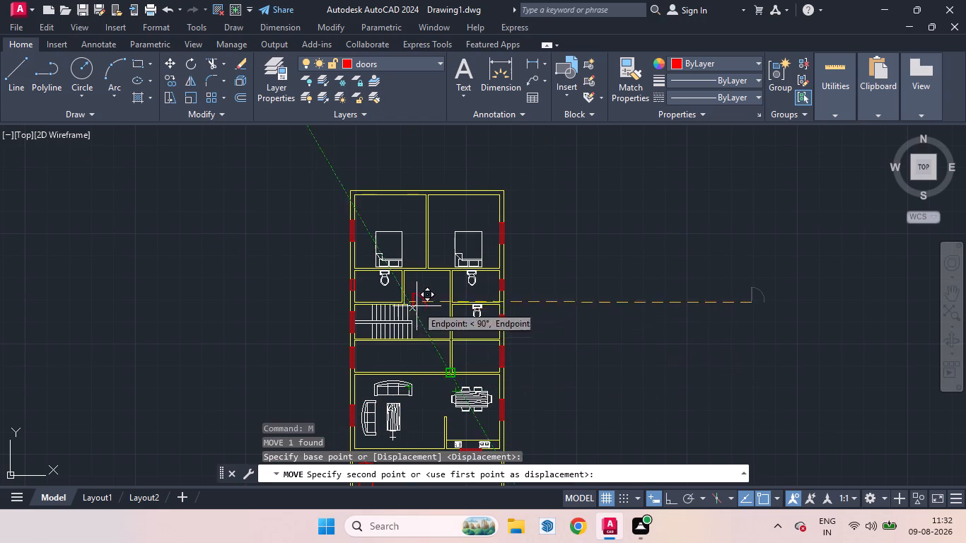
scroll(427, 262, up, 5)
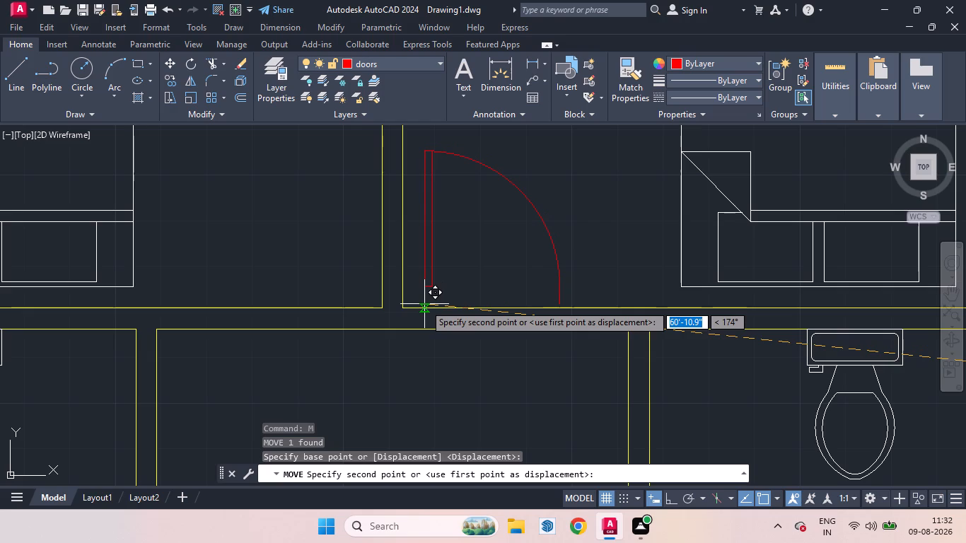
scroll(431, 308, down, 2)
scroll(432, 310, up, 1)
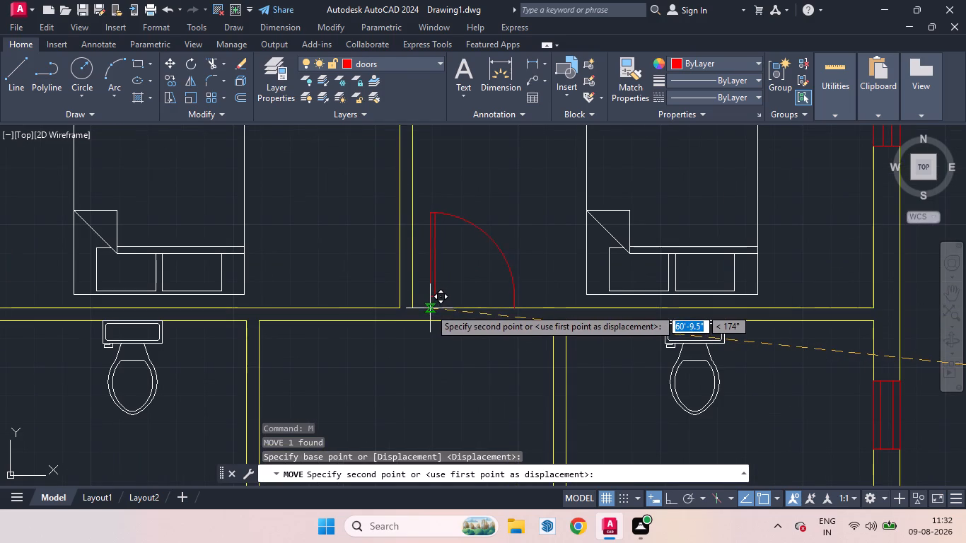
scroll(425, 315, down, 2)
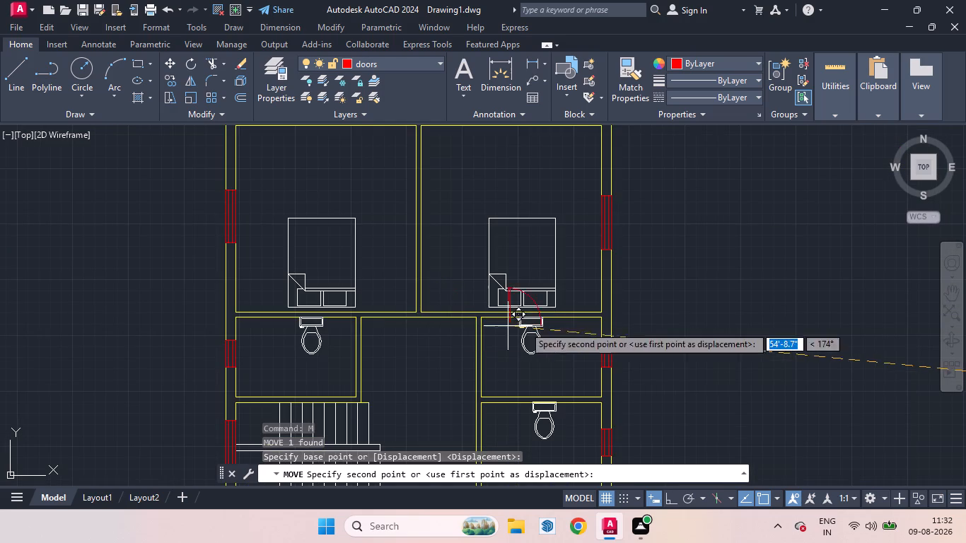
click(641, 327)
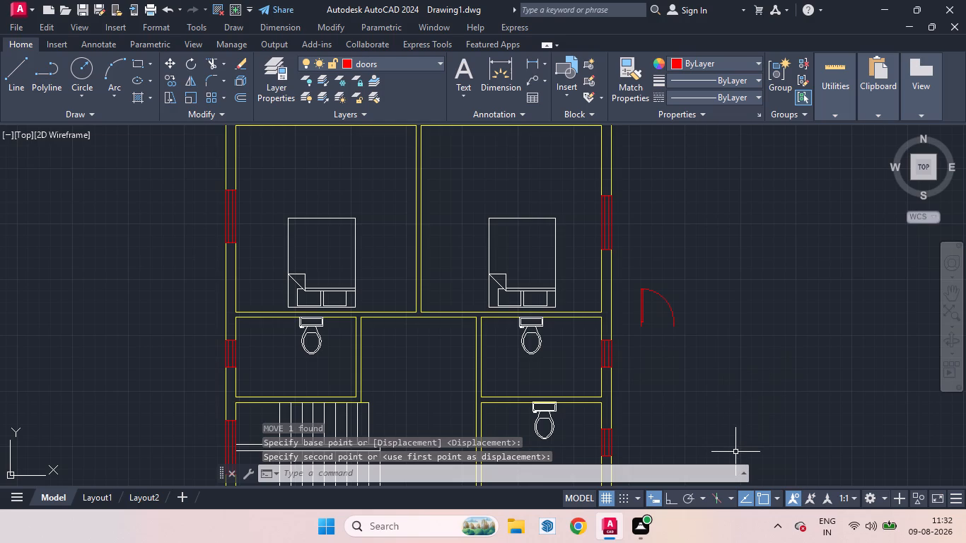
Draw a 3-inch line east from the bedroom partition's southeast corner, continuing straight south across the wall with Ortho on.
scroll(387, 315, up, 3)
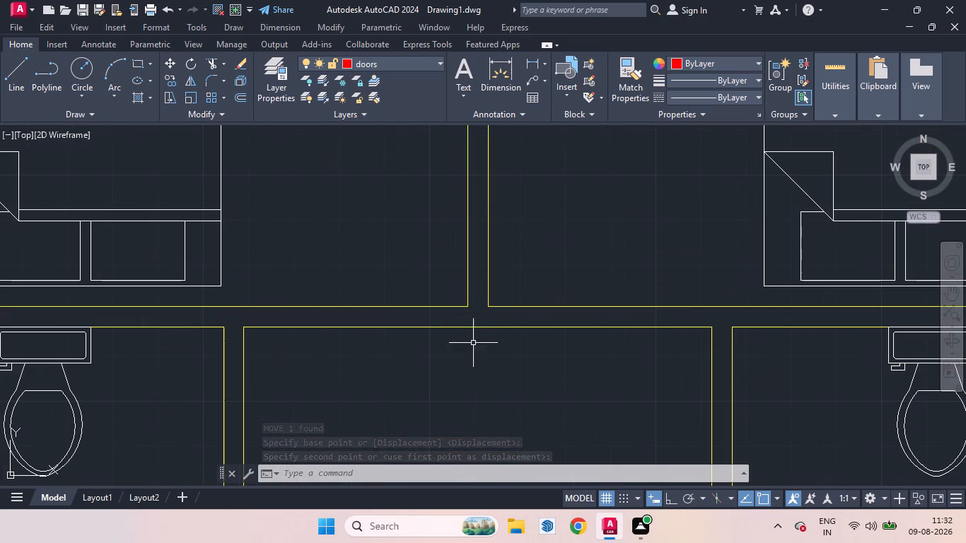
key(l)
key(Return)
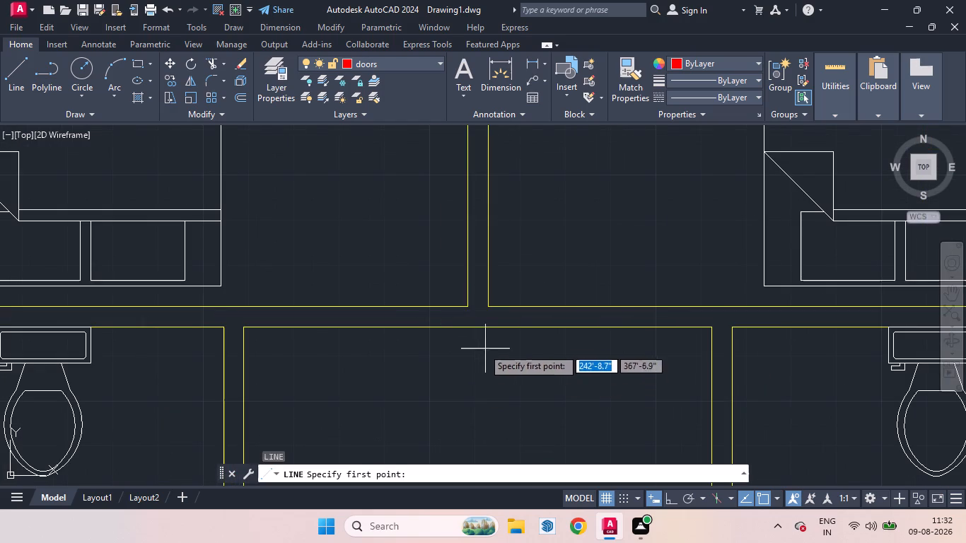
click(487, 308)
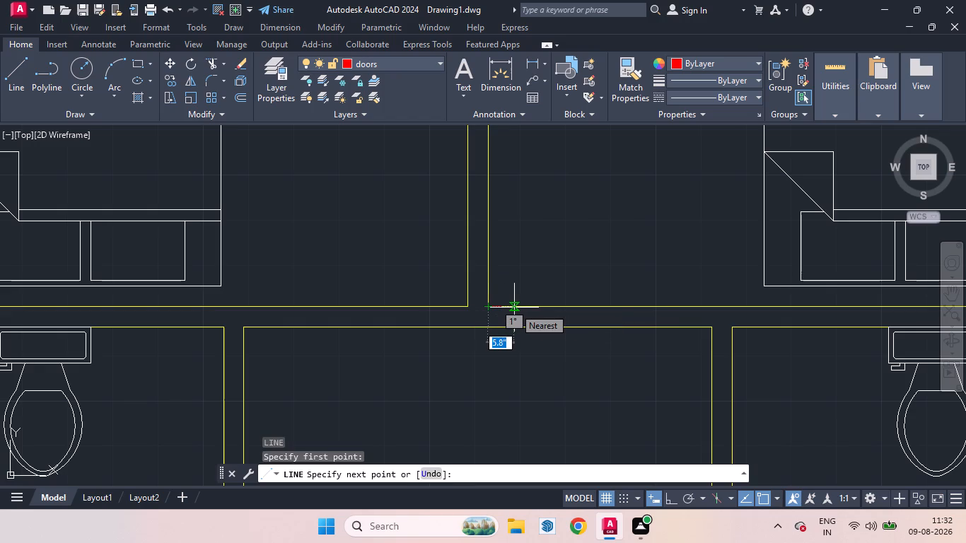
key(3)
key(Return)
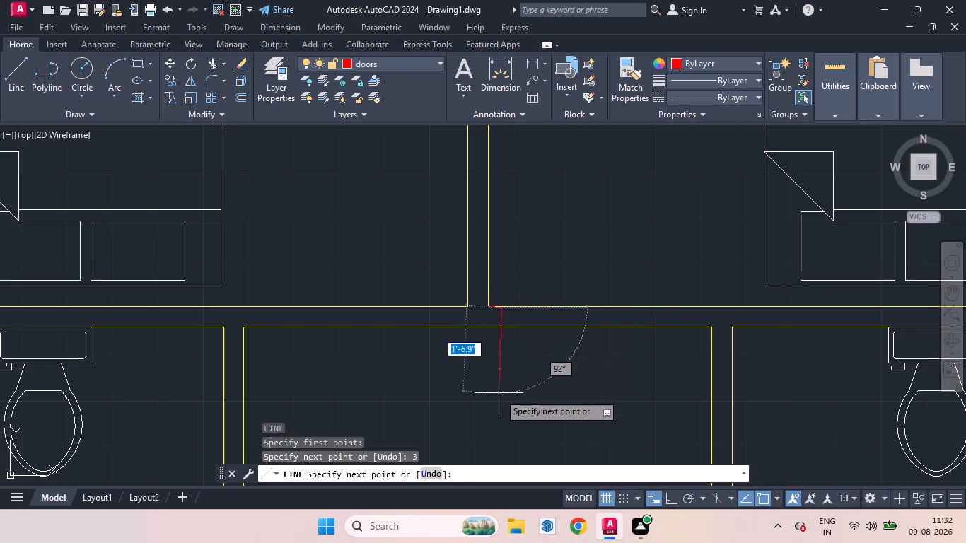
click(668, 496)
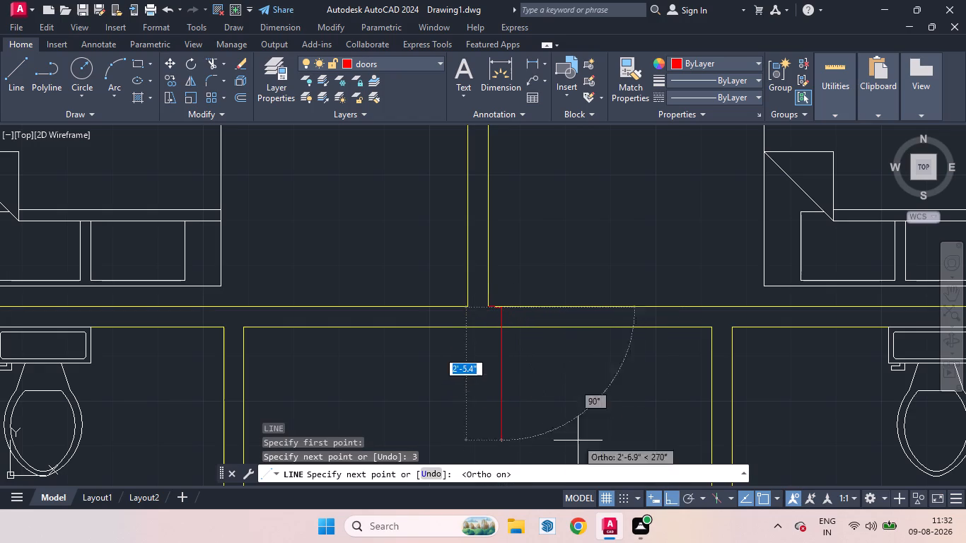
click(501, 354)
key(space)
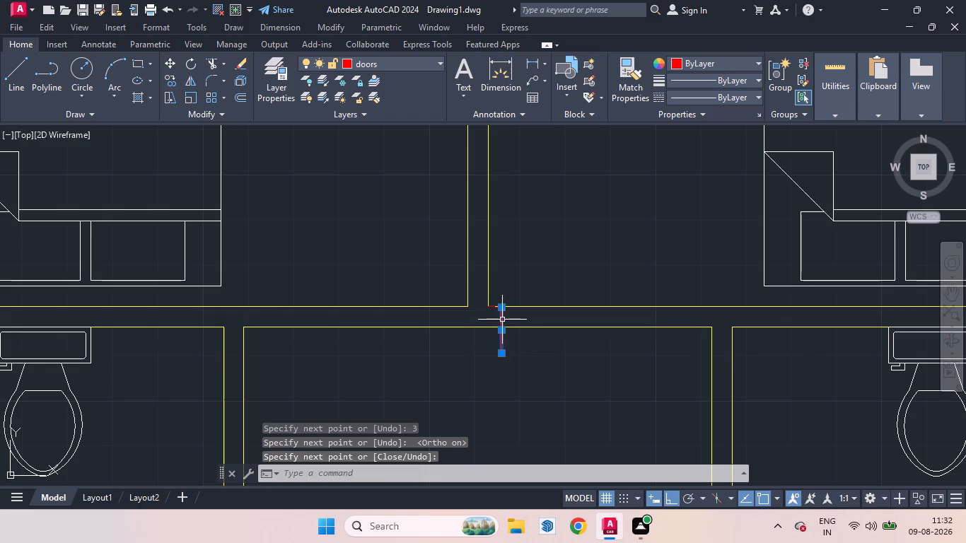
Offset the vertical jamb line 3' east to mark the other side of the northeast bedroom's door opening.
click(502, 320)
key(o)
key(Return)
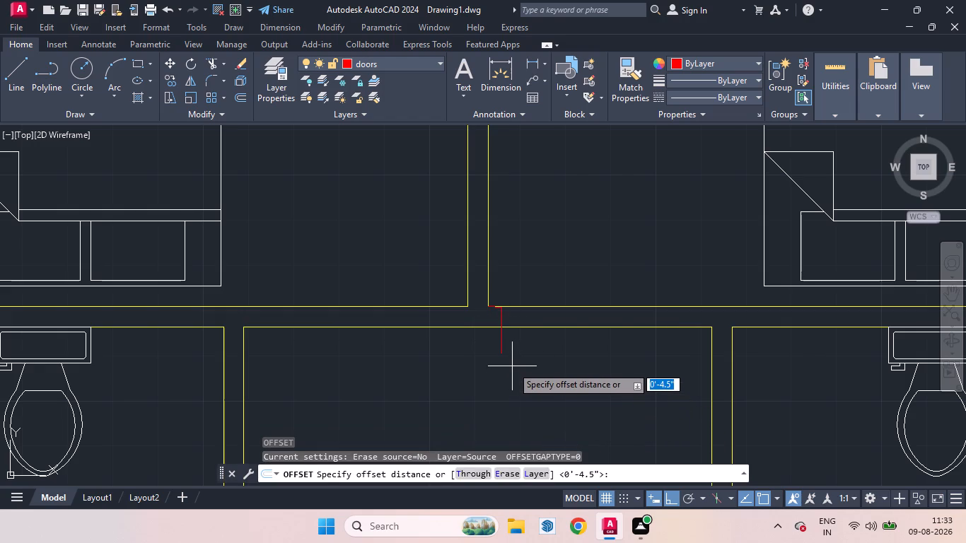
text(3')
key(Return)
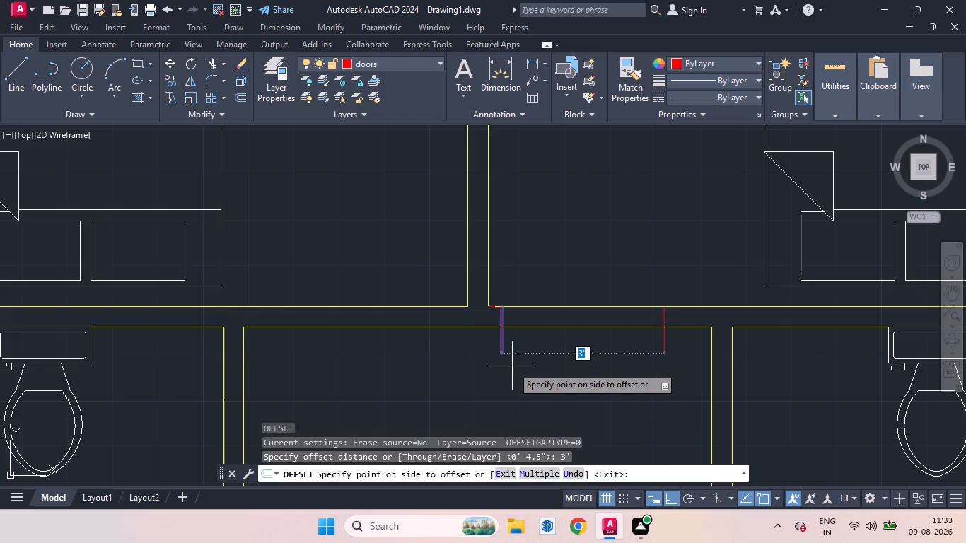
click(578, 370)
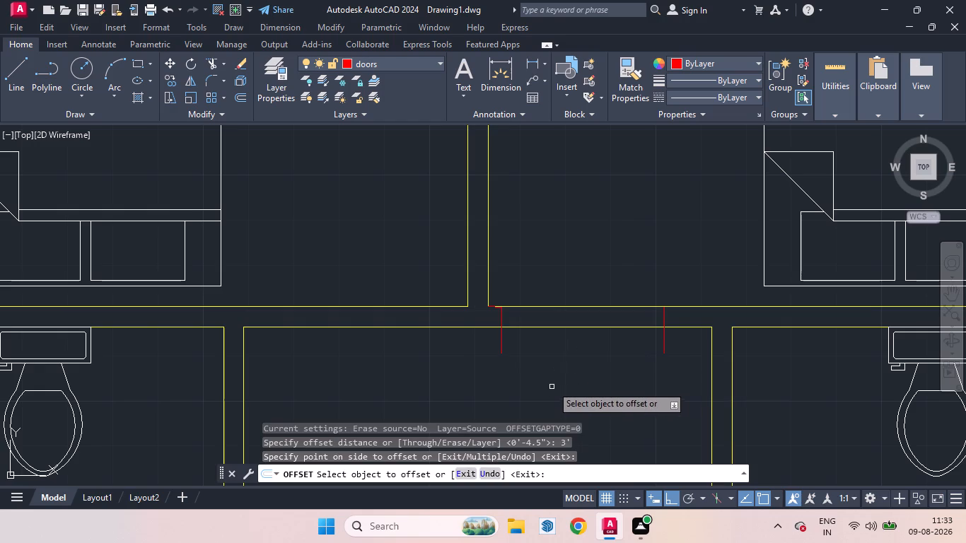
scroll(552, 385, down, 2)
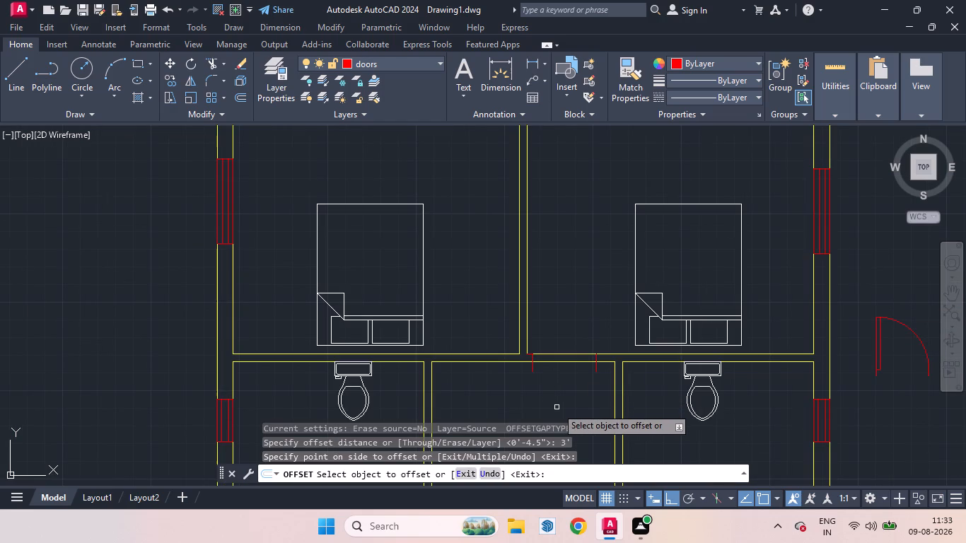
text(tr)
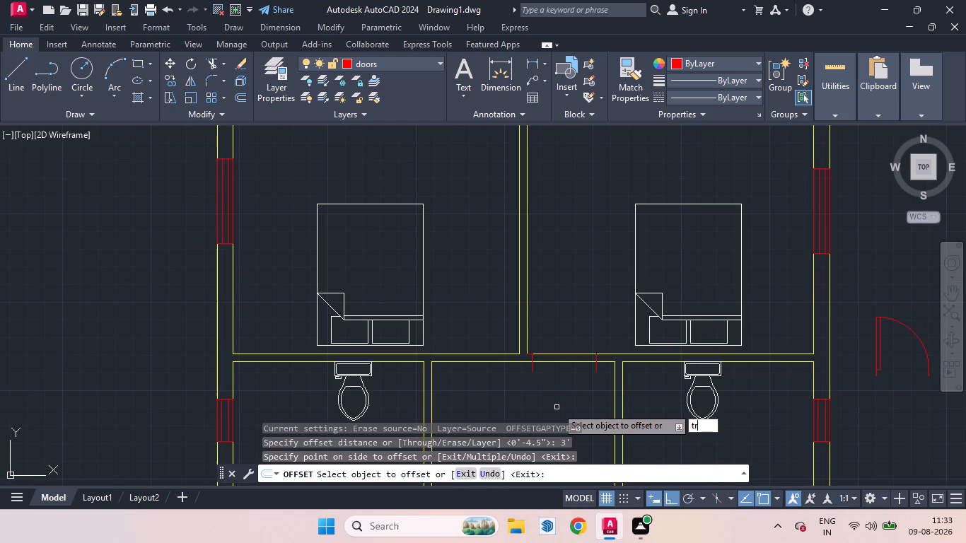
key(Escape)
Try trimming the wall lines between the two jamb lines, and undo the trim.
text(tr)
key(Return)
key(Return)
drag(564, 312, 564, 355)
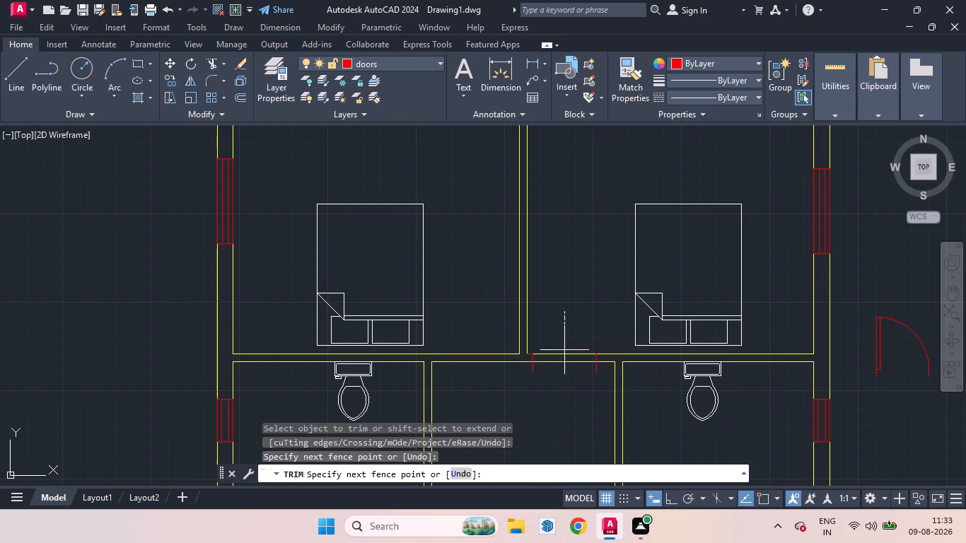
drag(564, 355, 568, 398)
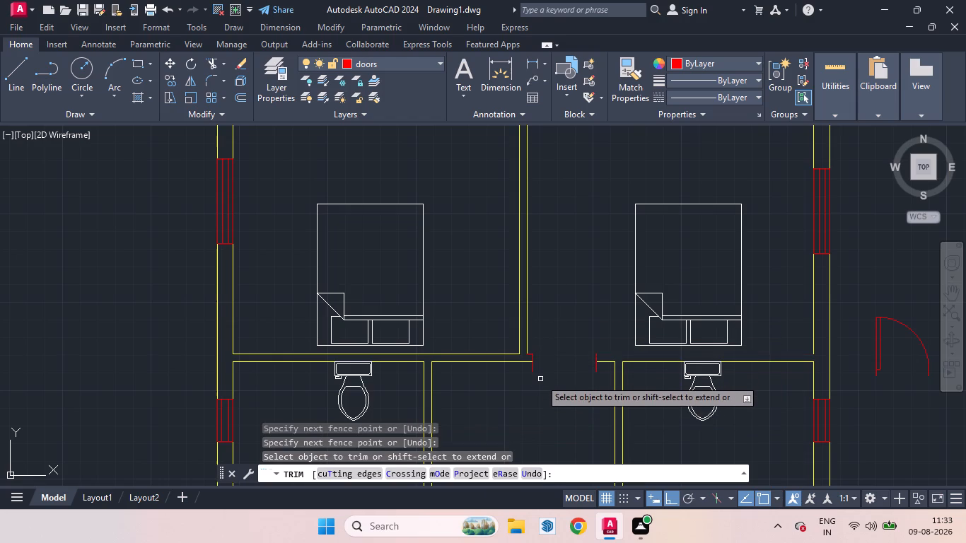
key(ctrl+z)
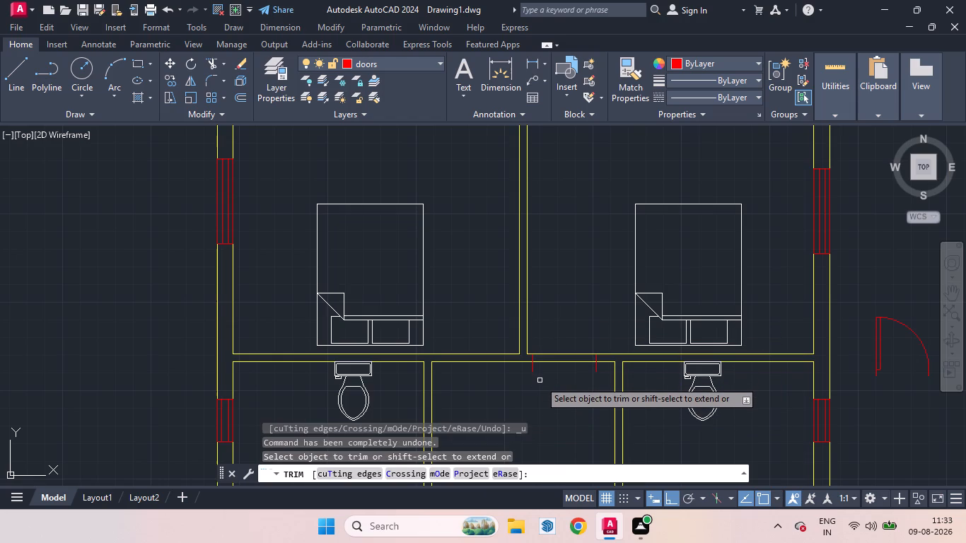
Extend the east jamb line north to the bedroom-side wall line.
scroll(588, 345, up, 5)
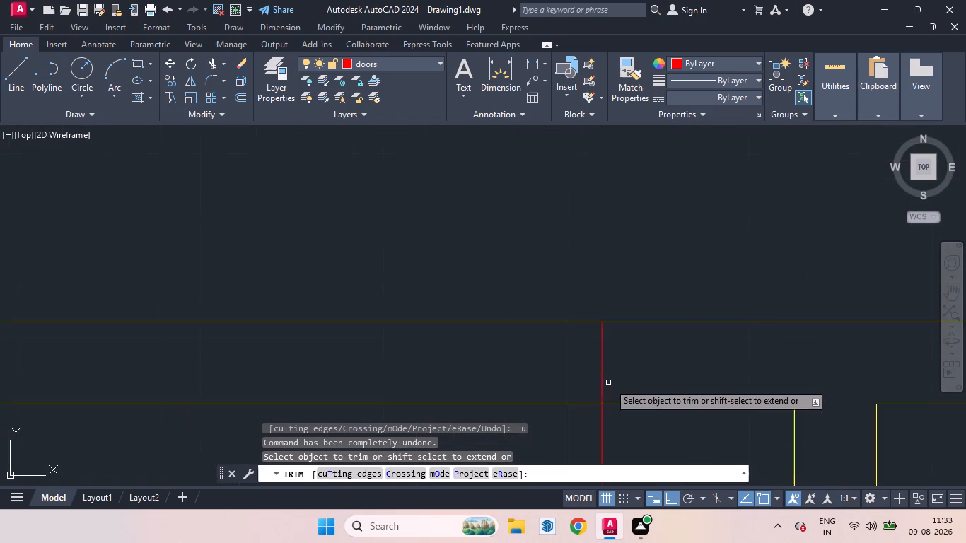
scroll(618, 351, up, 3)
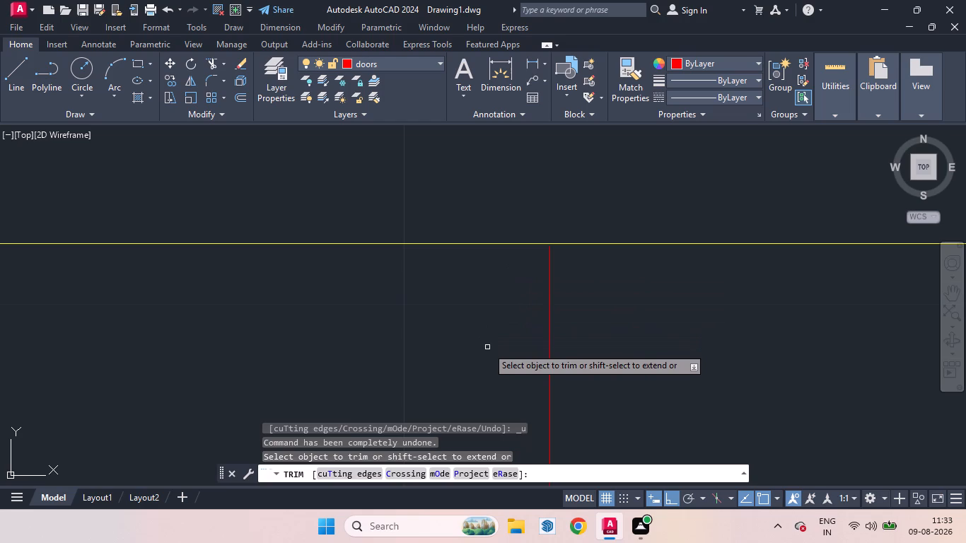
key(space)
key(e)
key(x)
key(Return)
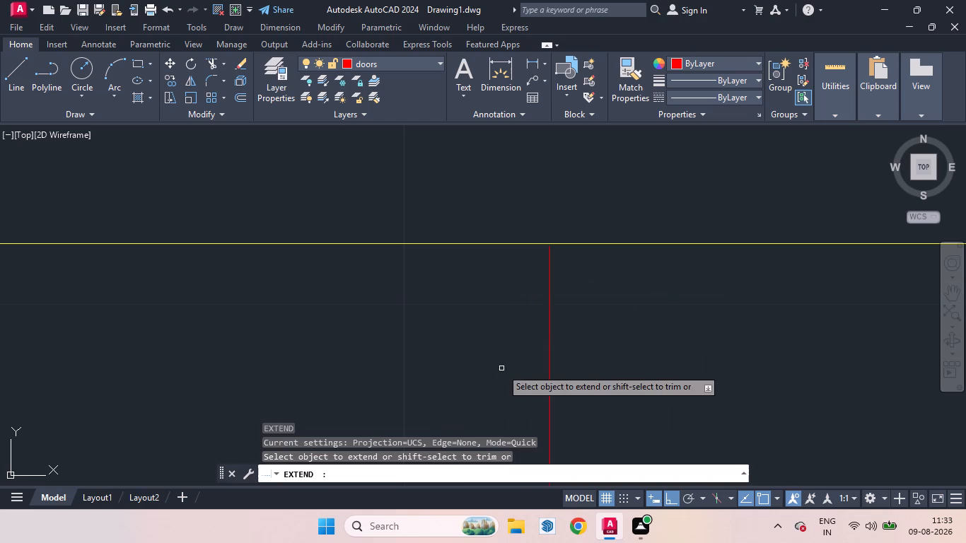
click(551, 317)
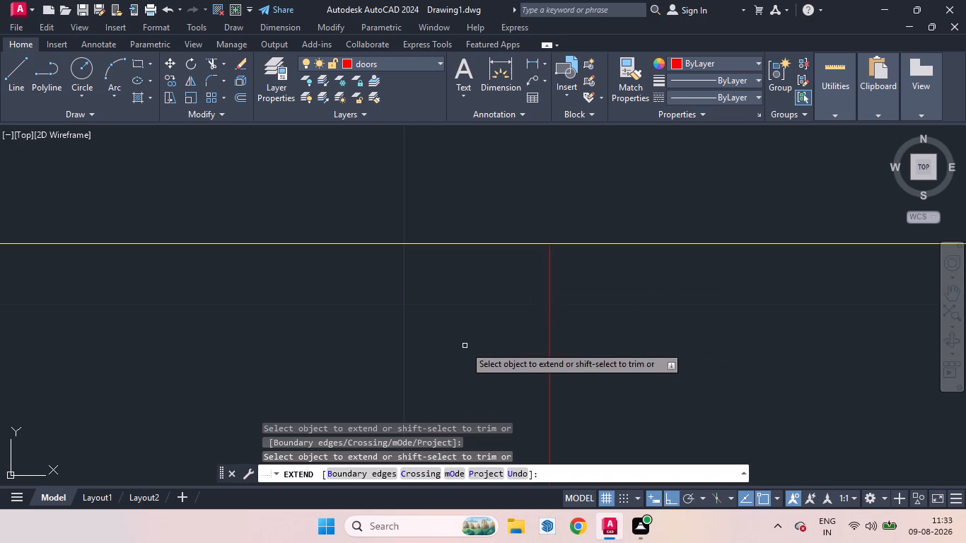
key(space)
Extend the west jamb line north to the bedroom-side wall line.
scroll(475, 335, down, 4)
scroll(530, 314, down, 3)
scroll(444, 372, up, 3)
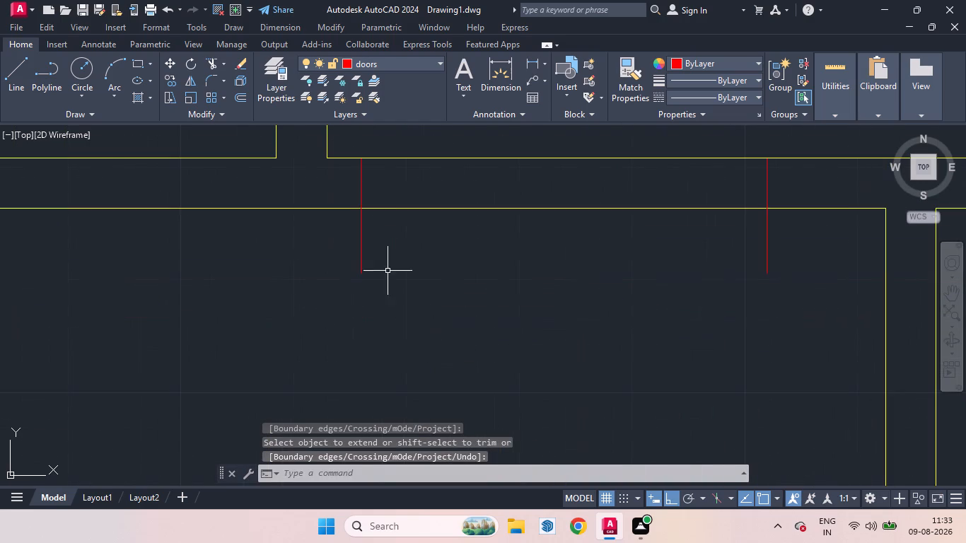
scroll(344, 126, up, 3)
scroll(396, 282, up, 2)
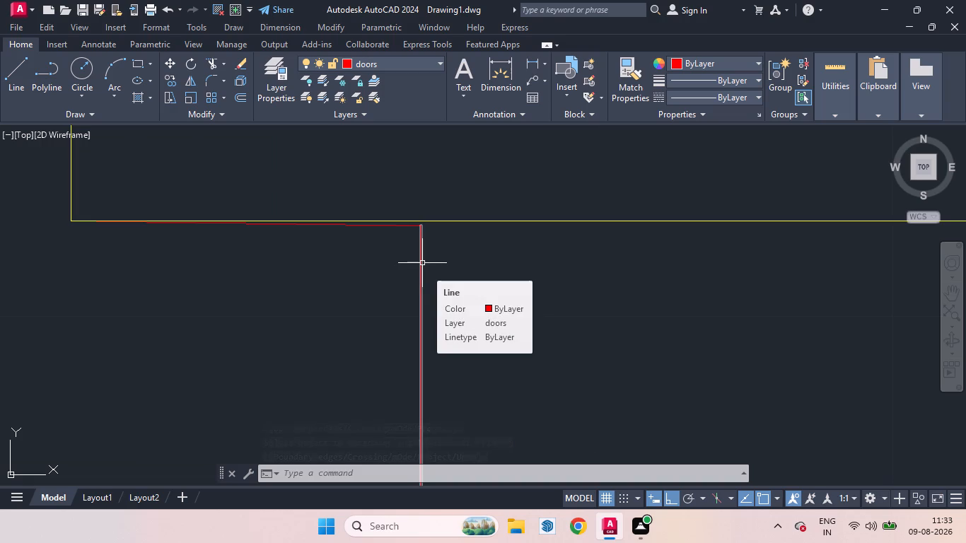
text(ex)
key(Return)
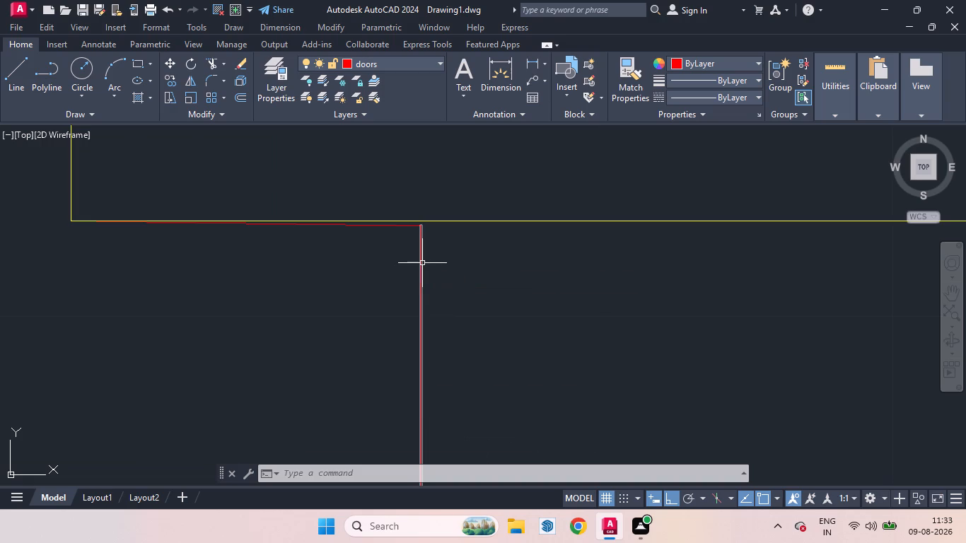
click(422, 263)
key(space)
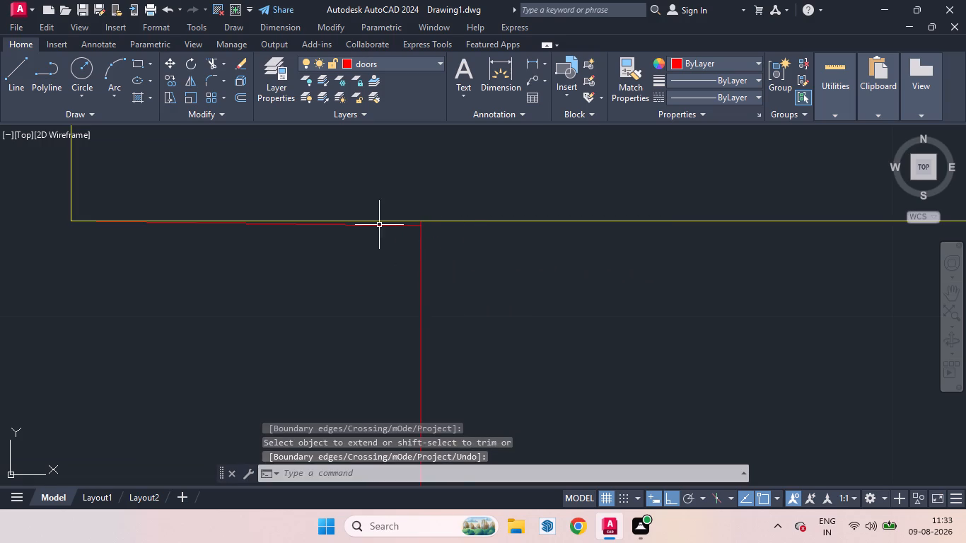
Erase the short, slightly slanted guide line between the partition corner and the west jamb line.
scroll(392, 231, up, 3)
click(440, 211)
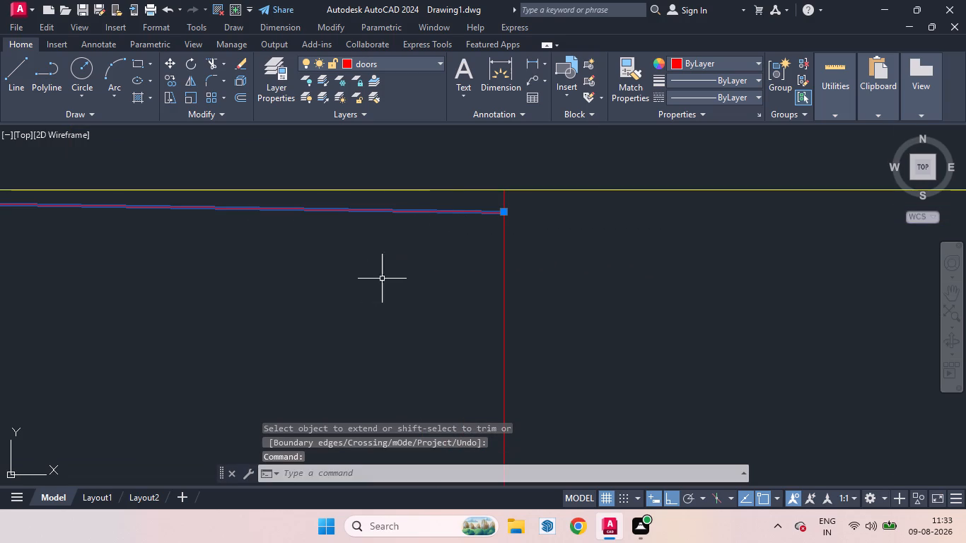
key(Delete)
Trim both wall lines between the two jamb lines to open the northeast bedroom's doorway.
scroll(482, 237, down, 9)
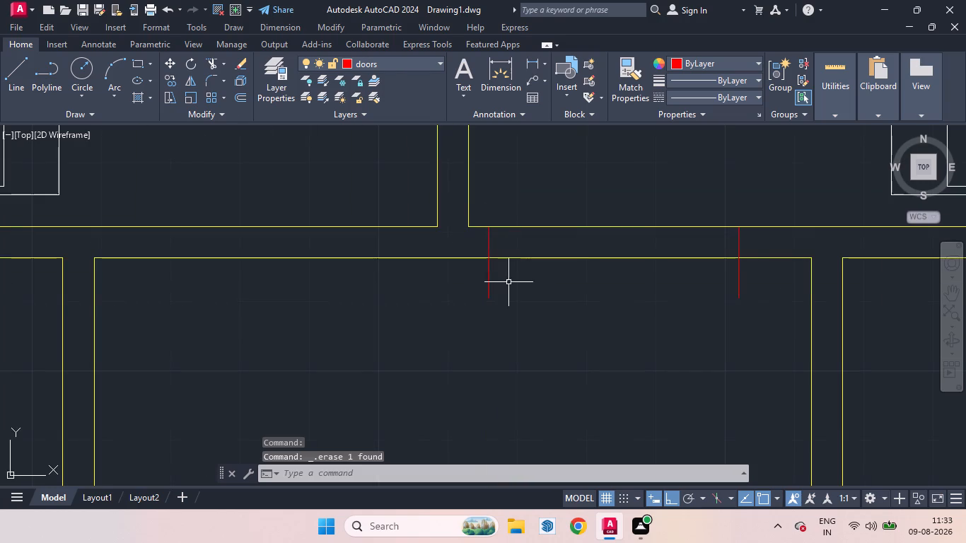
key(t)
key(r)
key(Return)
key(Return)
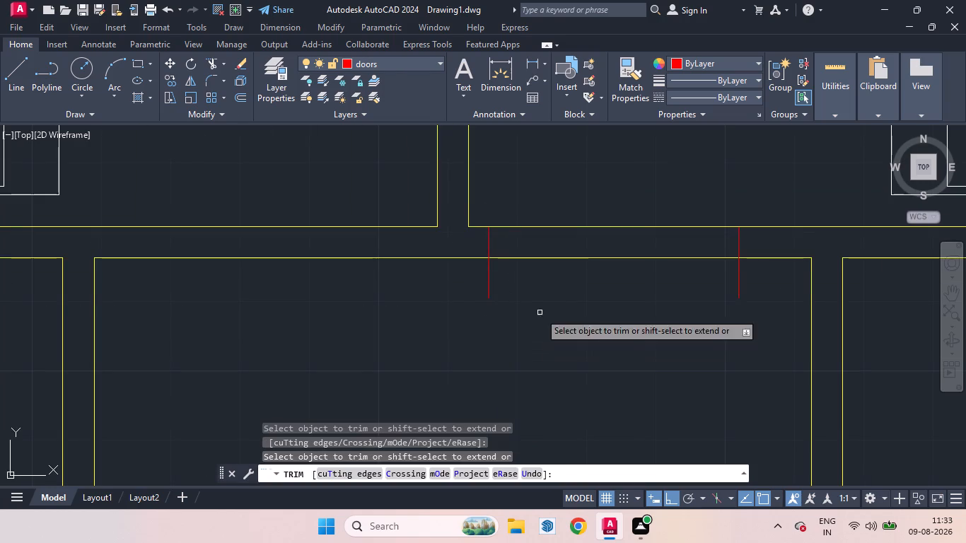
drag(581, 187, 587, 330)
scroll(594, 313, down, 3)
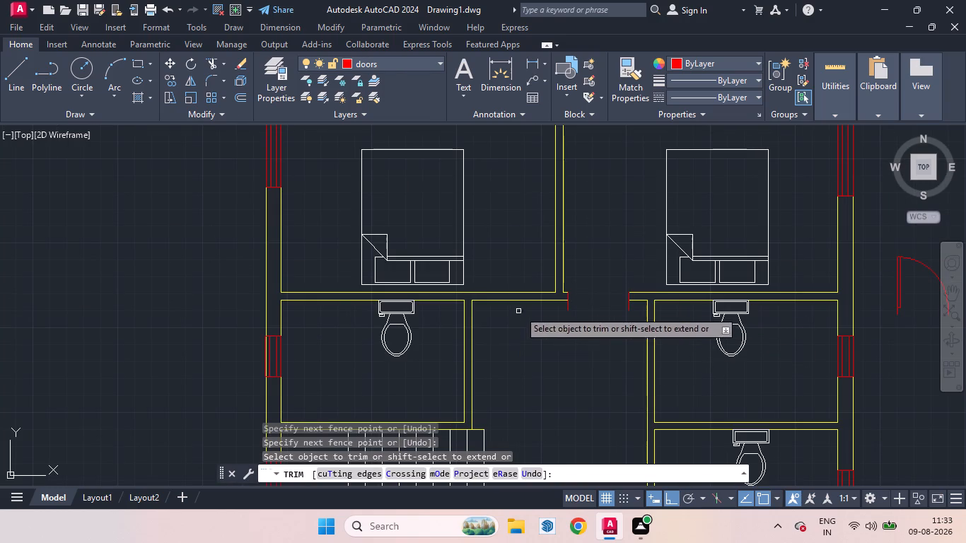
scroll(564, 353, down, 1)
key(space)
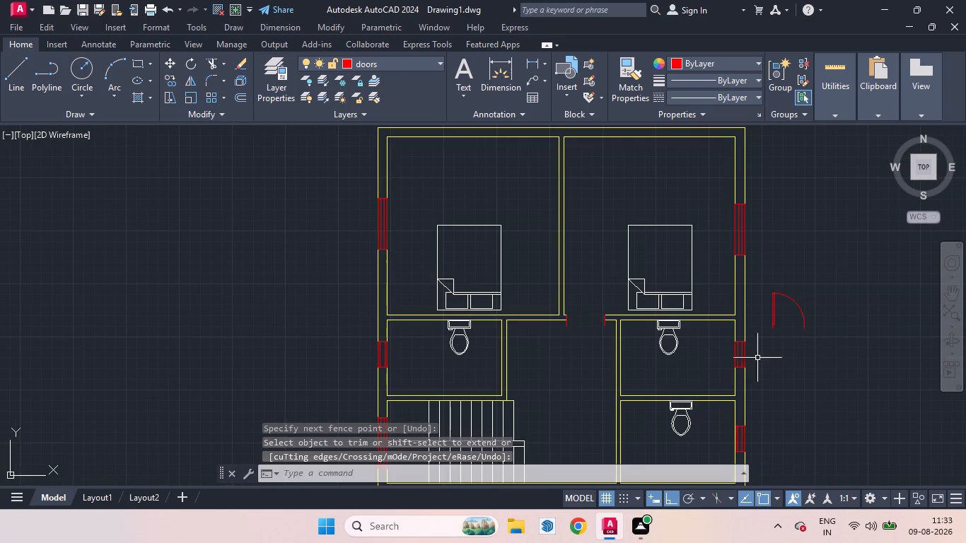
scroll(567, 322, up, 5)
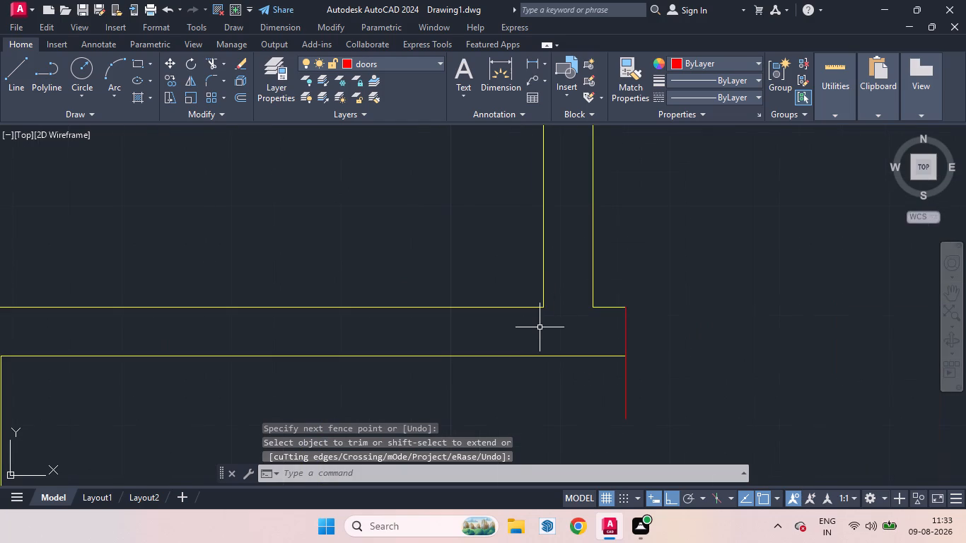
Draw a line 3" west from the partition's west corner, continuing about 11.7" south across the northwest bedroom's wall.
key(l)
key(Return)
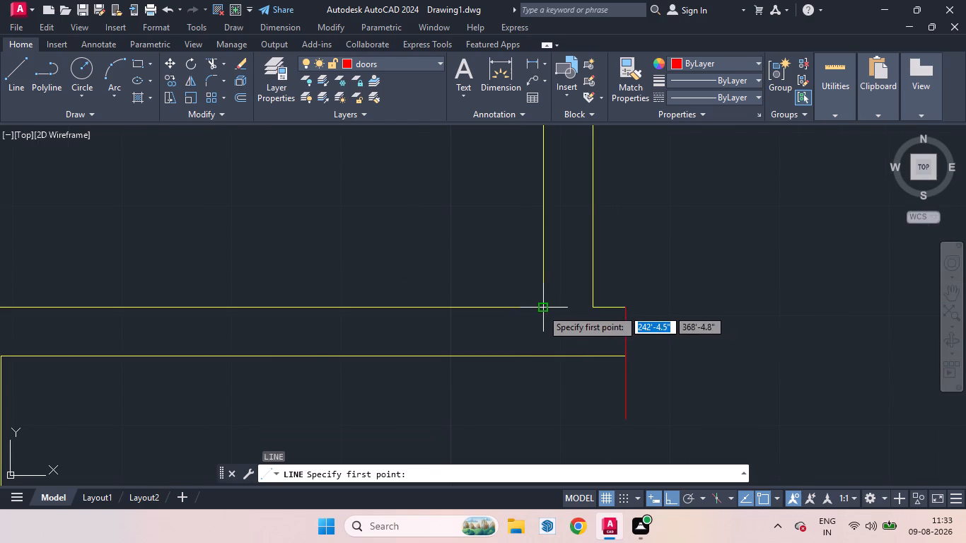
click(542, 309)
key(3)
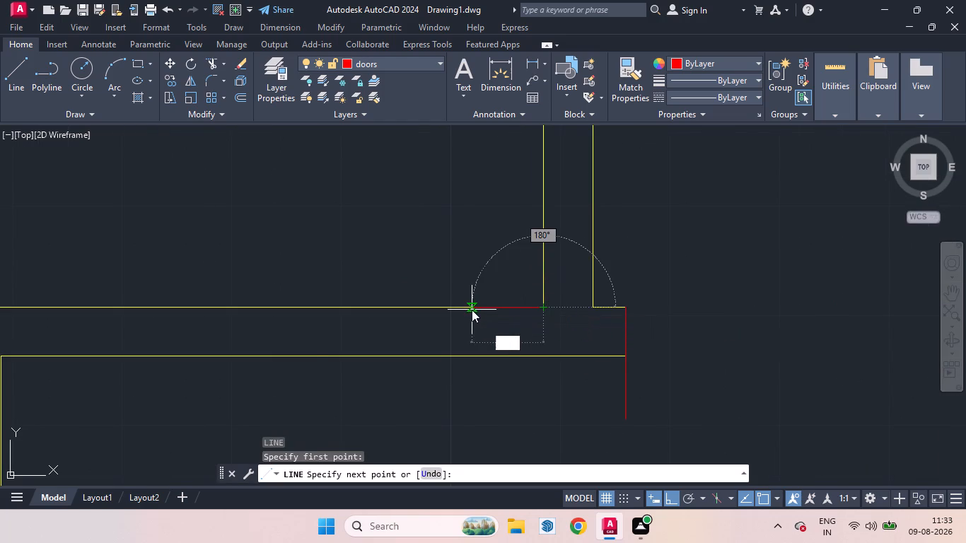
key(Return)
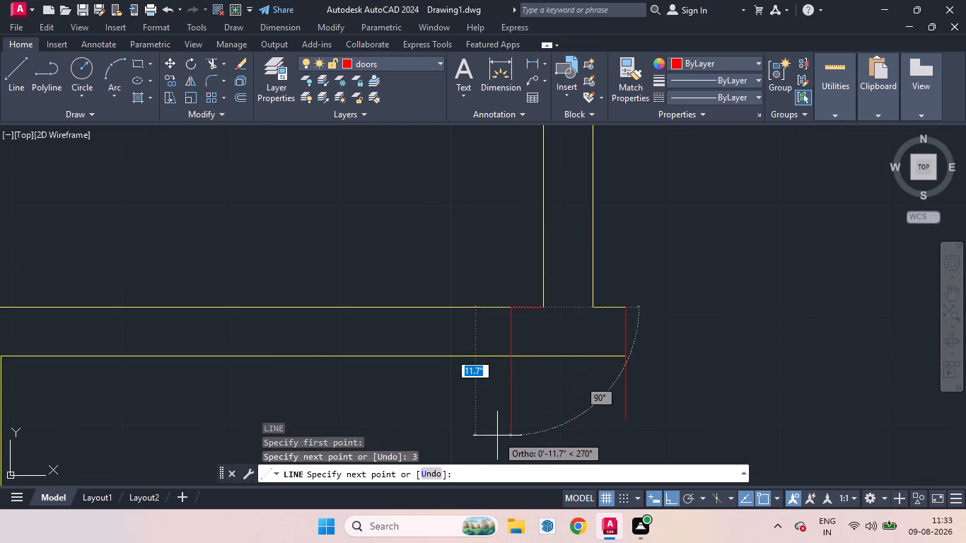
click(497, 436)
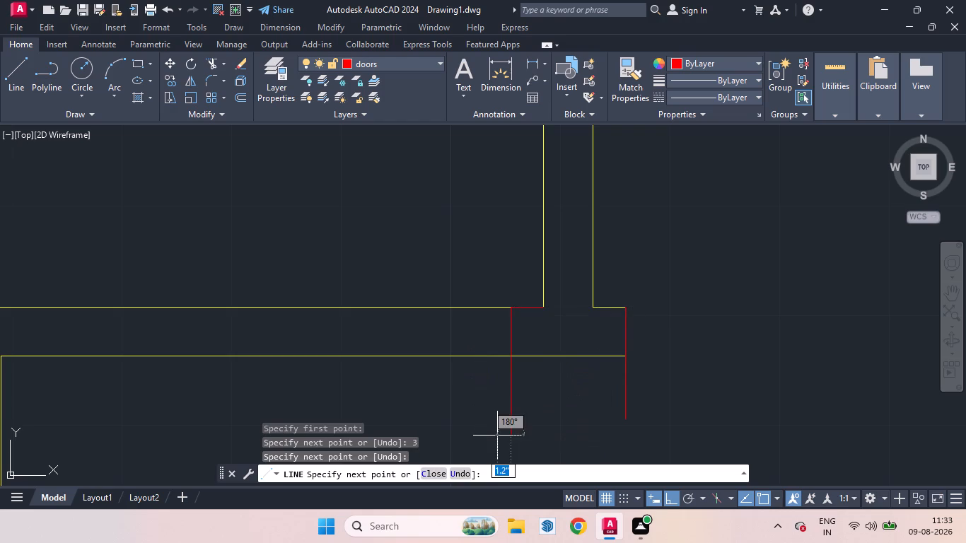
key(space)
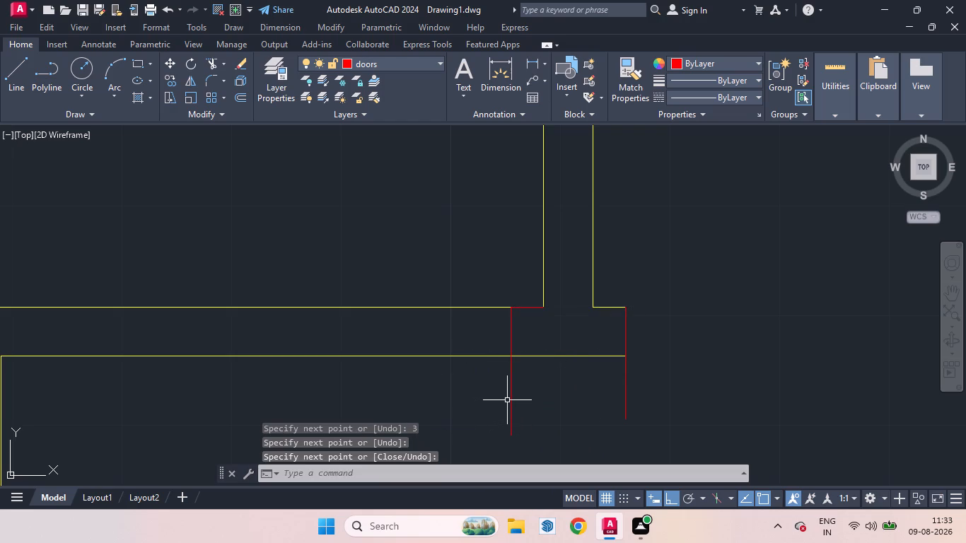
Offset the new jamb line 3' west to mark the other side of the northwest bedroom's doorway.
click(511, 400)
key(o)
key(Return)
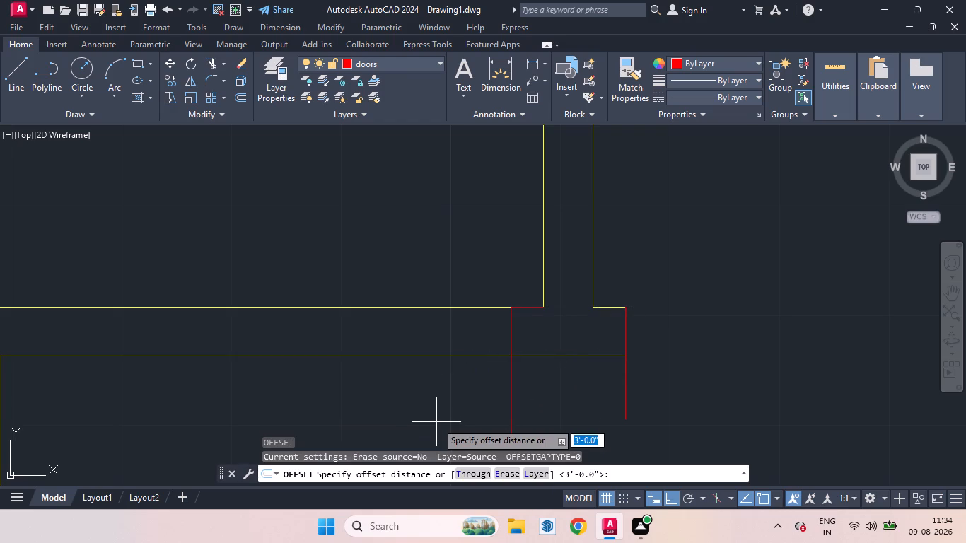
key(Return)
click(435, 409)
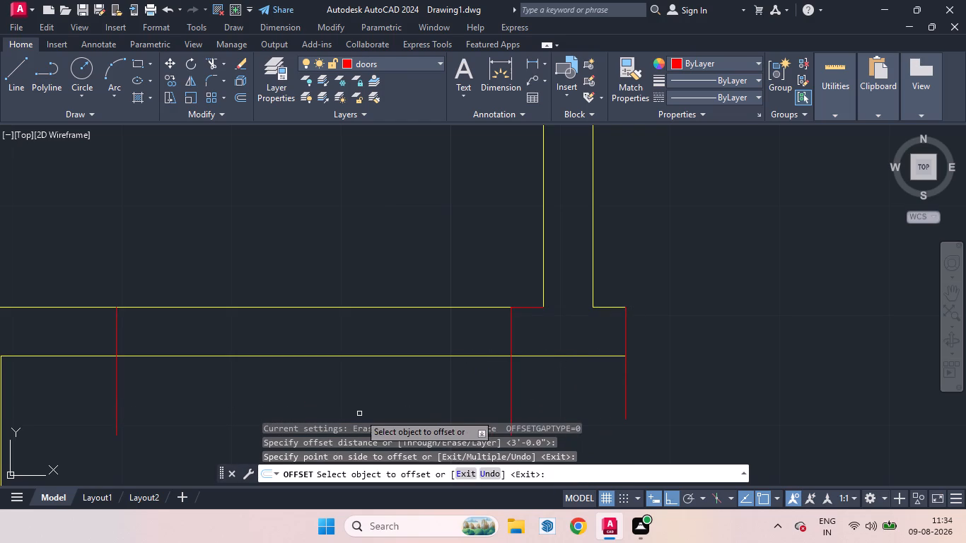
key(space)
Trim both wall lines between the two jamb lines to open the northwest bedroom's doorway.
scroll(103, 300, up, 3)
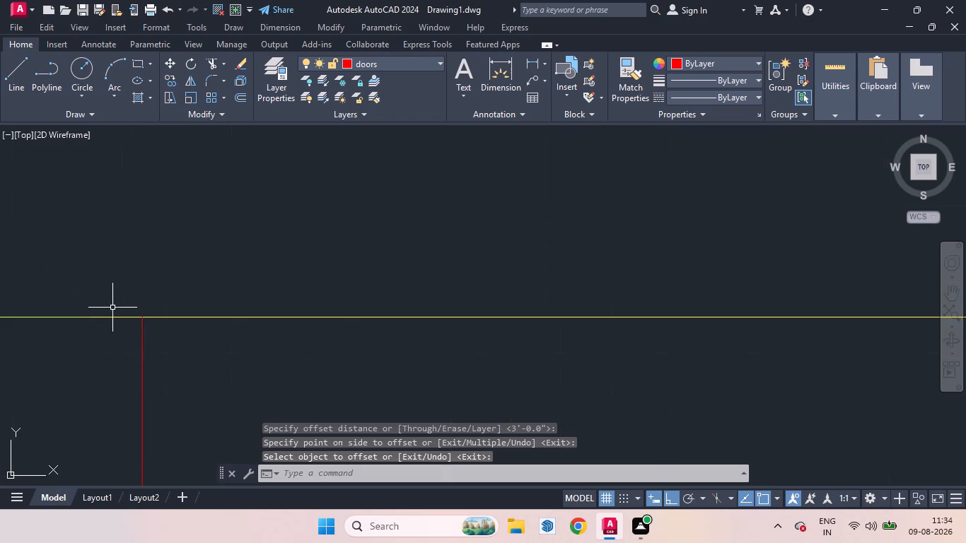
scroll(113, 308, up, 5)
scroll(206, 306, down, 5)
scroll(258, 333, down, 8)
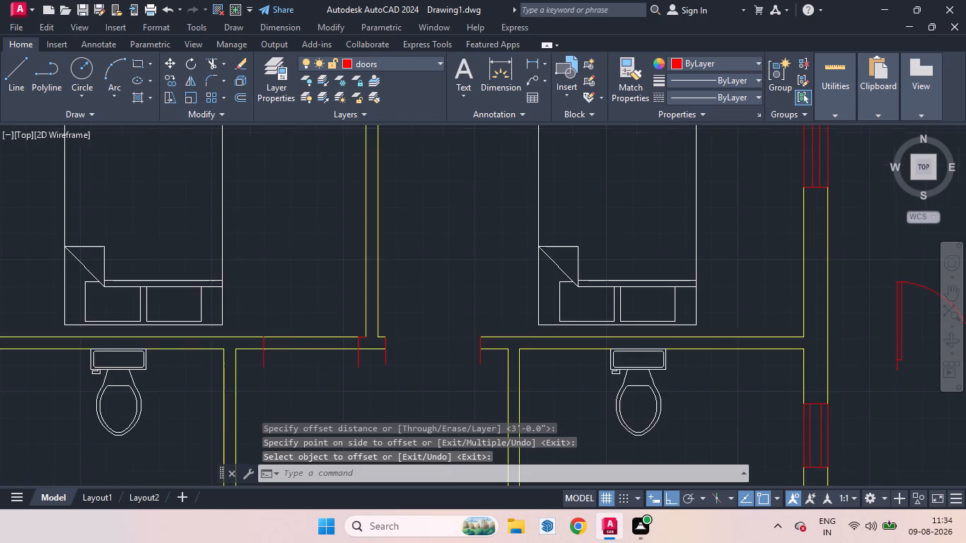
scroll(307, 306, down, 2)
scroll(317, 332, up, 2)
key(t)
key(r)
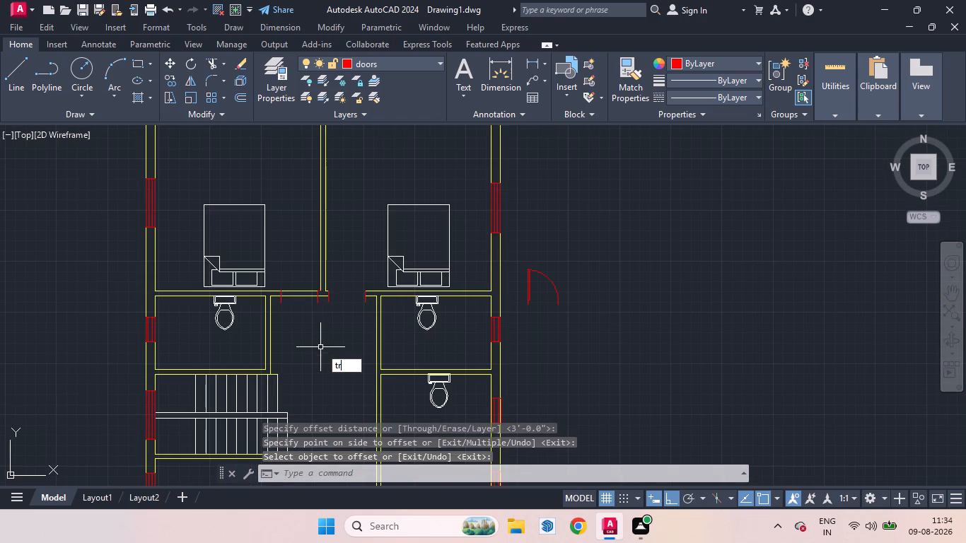
key(Return)
key(Return)
drag(301, 255, 305, 339)
Trim the four jamb line ends that extend south past the wall at the two bedroom doorways.
scroll(310, 305, up, 3)
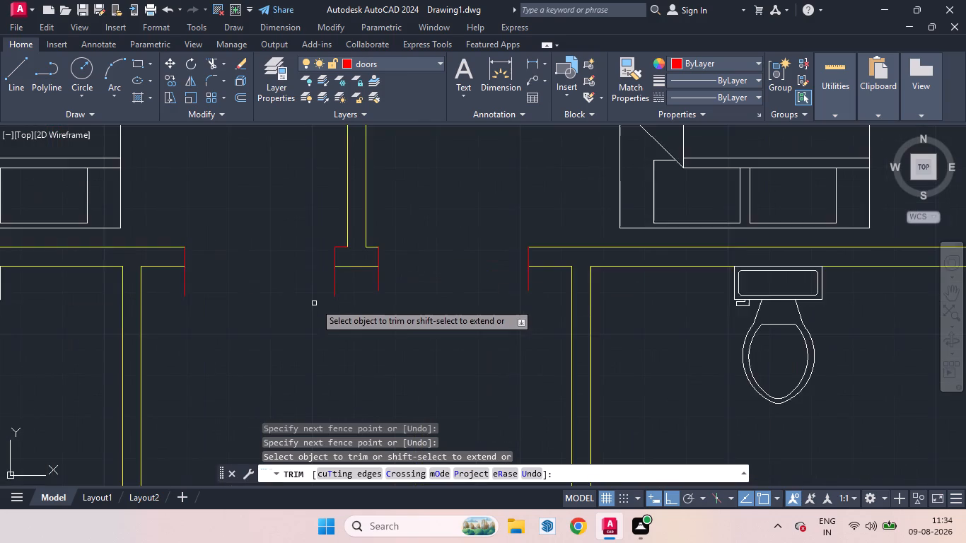
scroll(328, 299, up, 2)
click(342, 263)
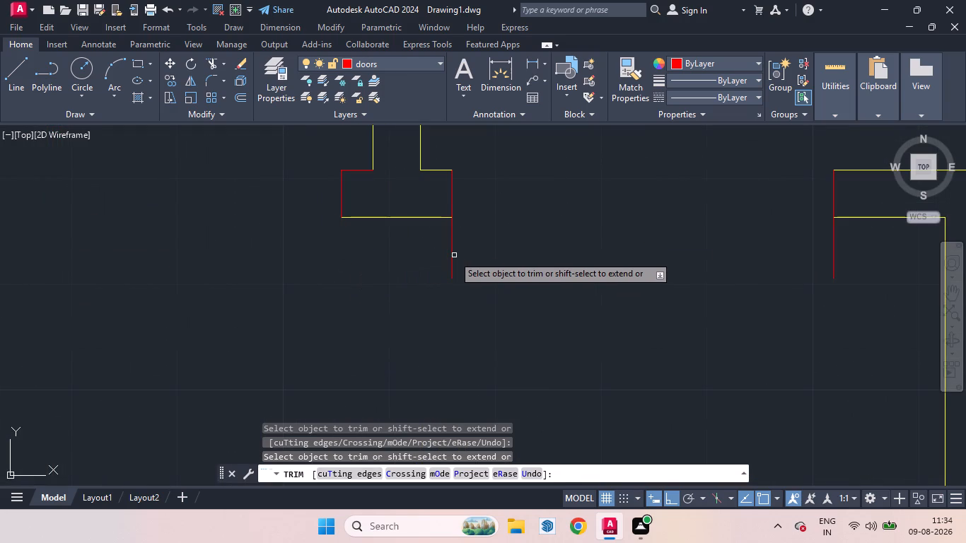
click(453, 255)
scroll(602, 276, down, 2)
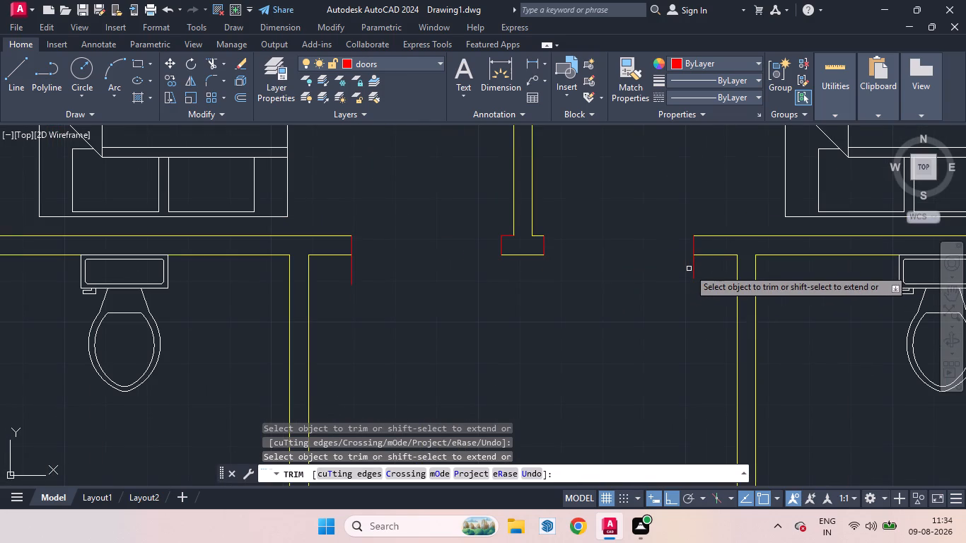
click(692, 269)
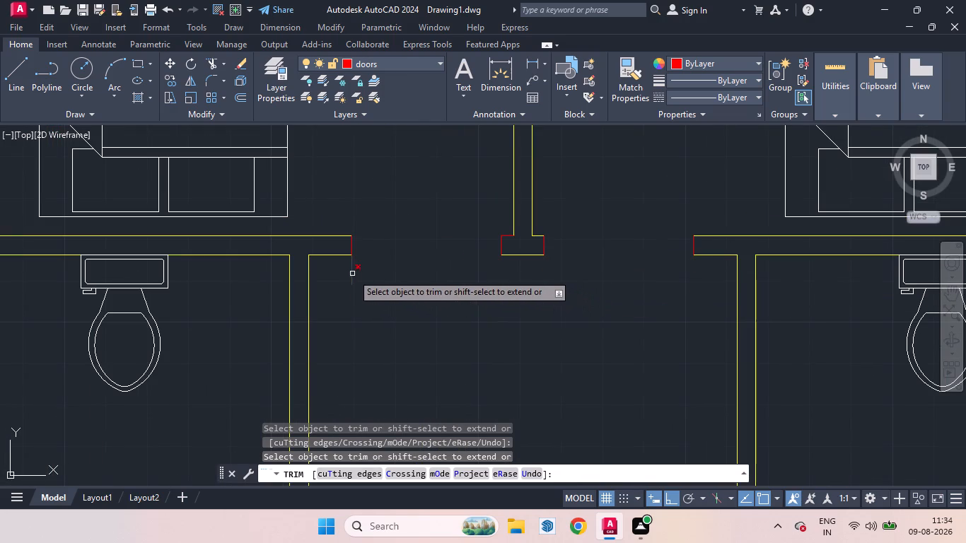
click(352, 274)
scroll(440, 330, down, 3)
key(space)
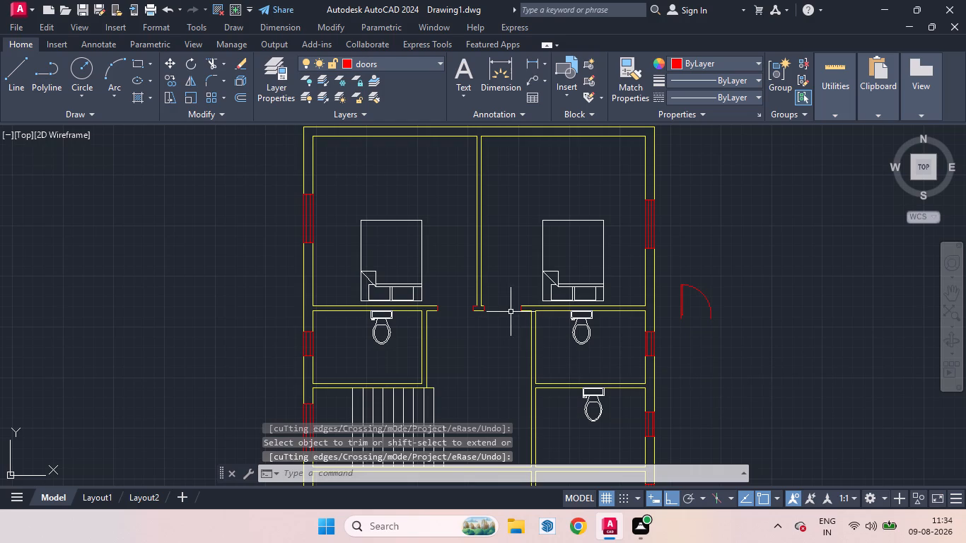
Draw a line 3" east from the northwest bathroom's inner northwest corner, continuing north across the wall into the bedroom.
scroll(328, 311, up, 3)
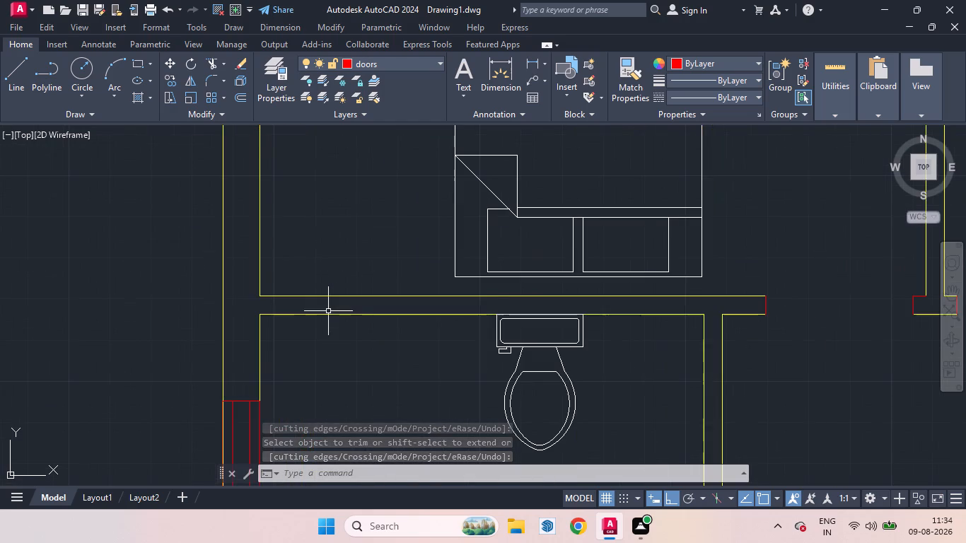
scroll(314, 346, down, 2)
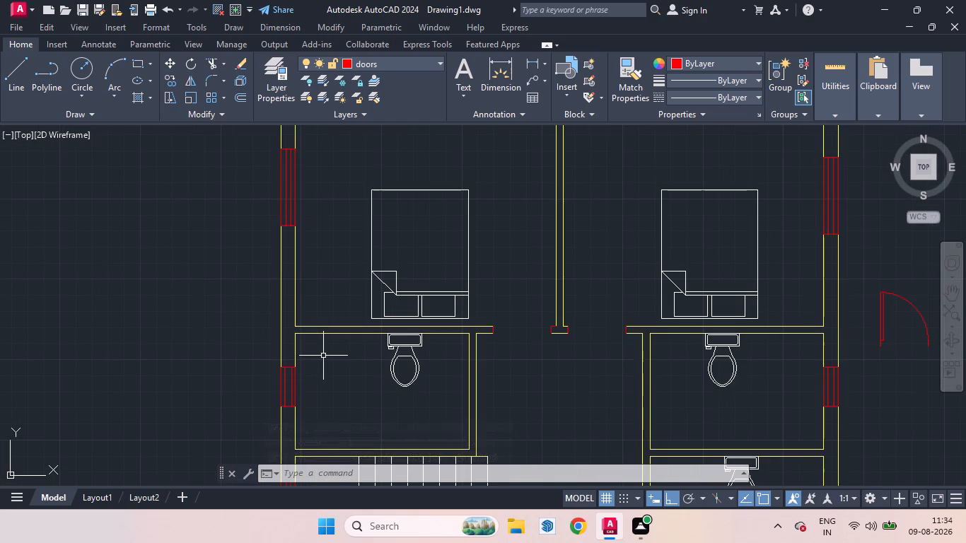
key(l)
key(Return)
scroll(272, 329, up, 1)
scroll(272, 329, down, 1)
scroll(272, 329, up, 2)
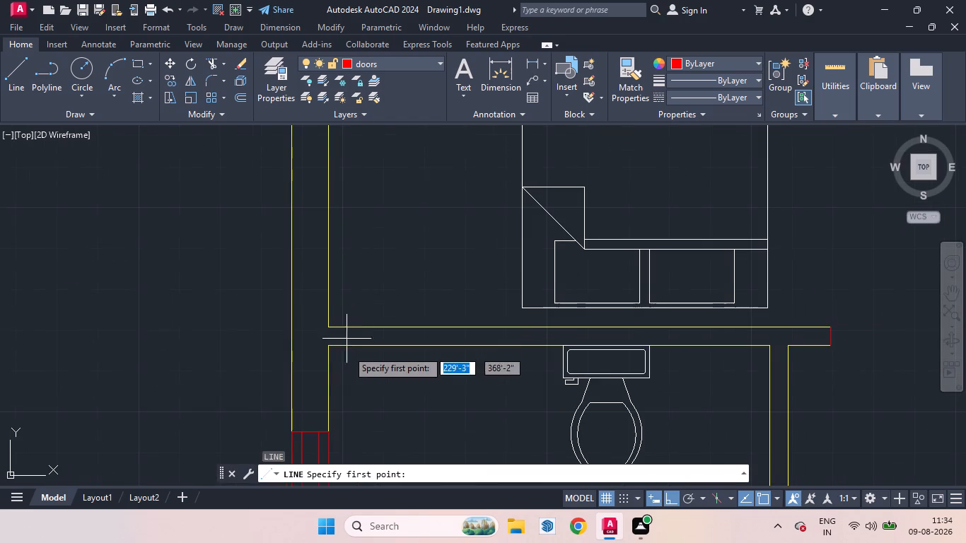
click(331, 348)
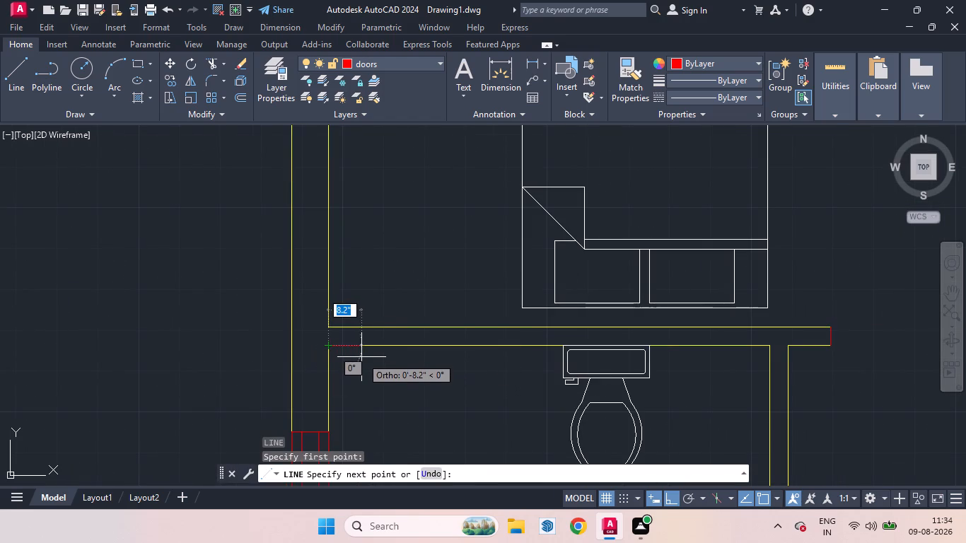
key(3)
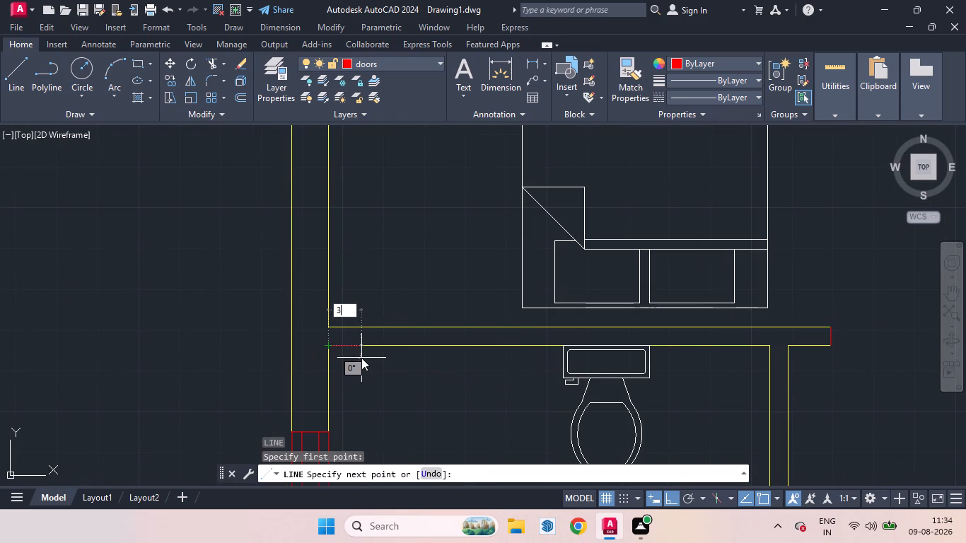
key(Return)
click(337, 243)
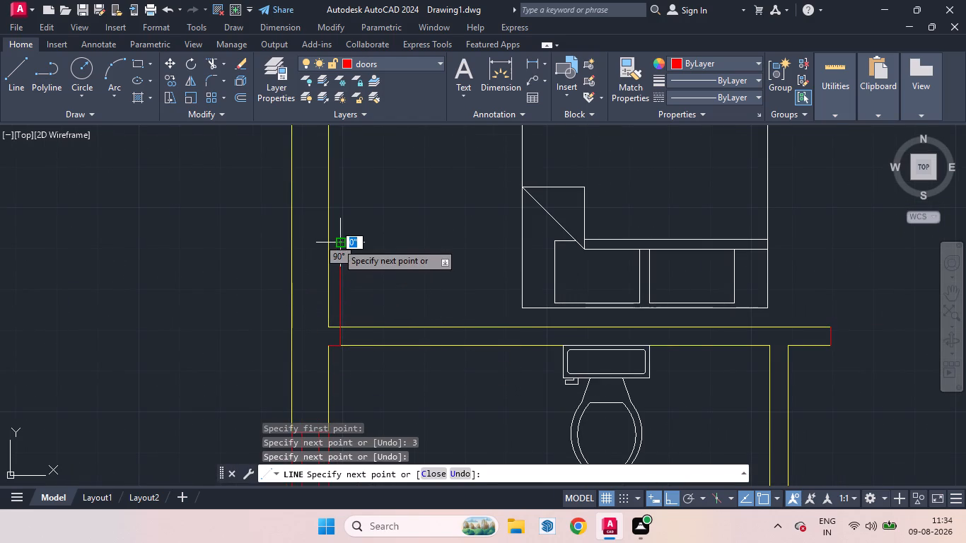
key(space)
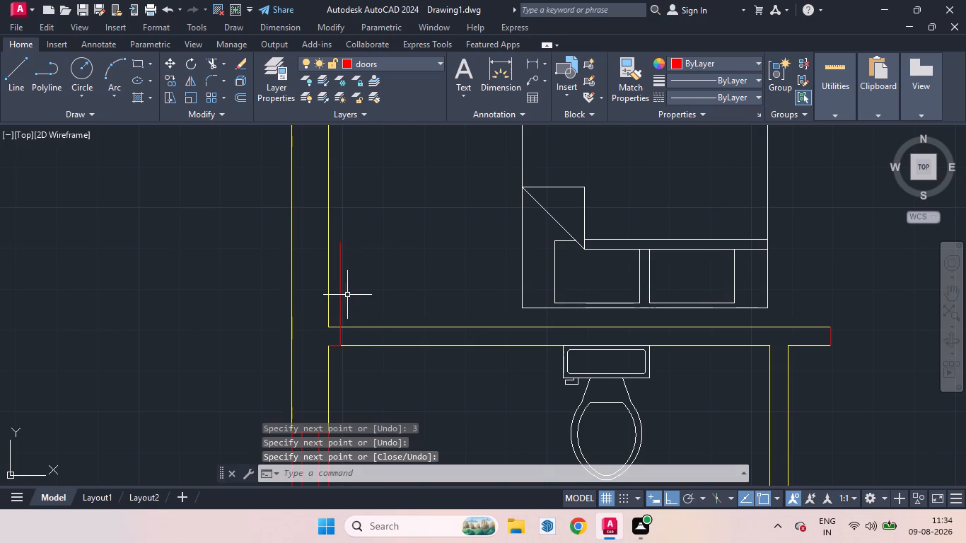
Offset the bathroom's jamb line 2' east to mark the other side of its doorway.
click(340, 294)
key(o)
key(Return)
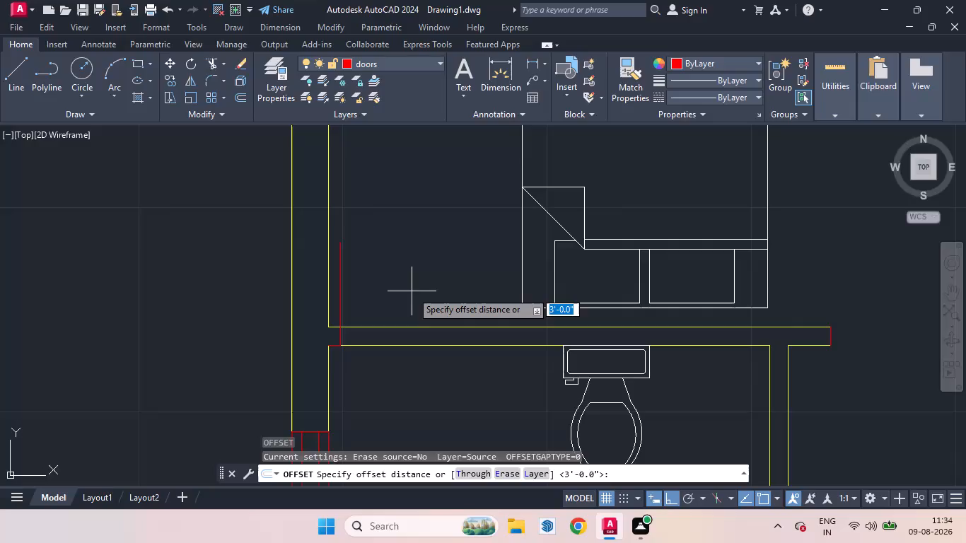
text(2')
key(Return)
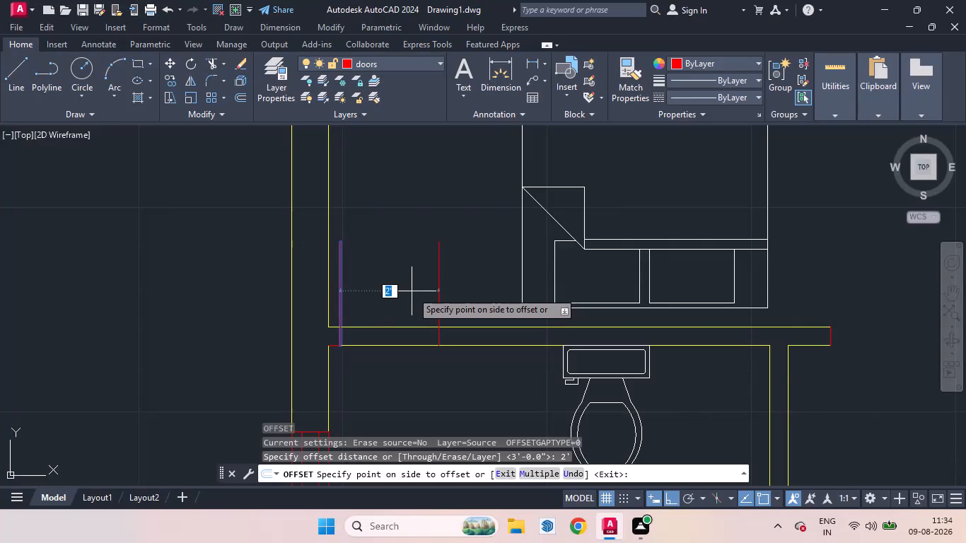
click(430, 293)
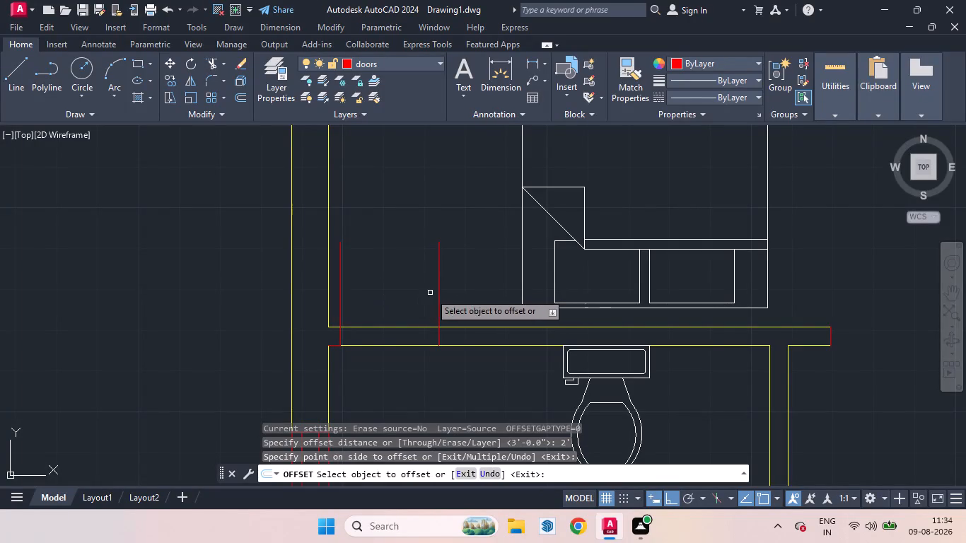
Make xl the current layer and end the offset command.
click(443, 63)
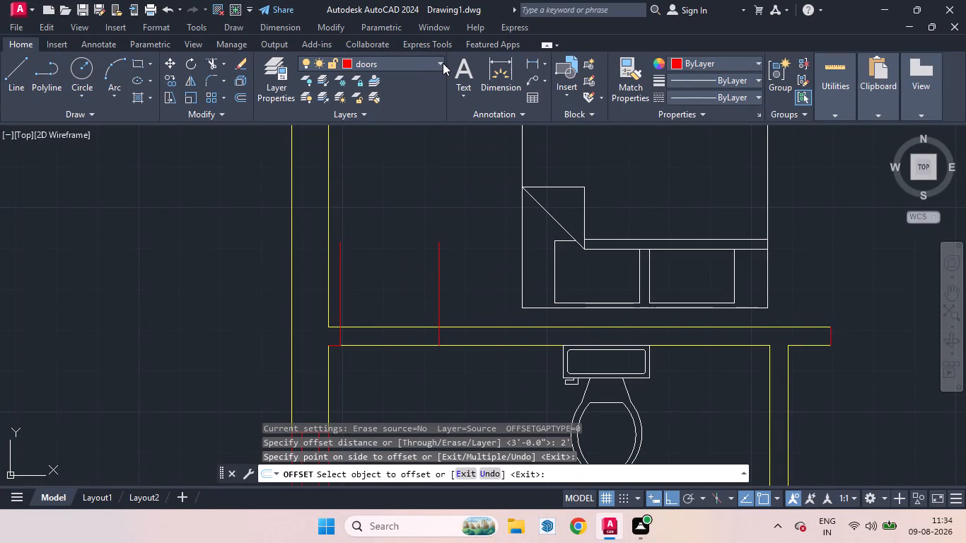
click(363, 183)
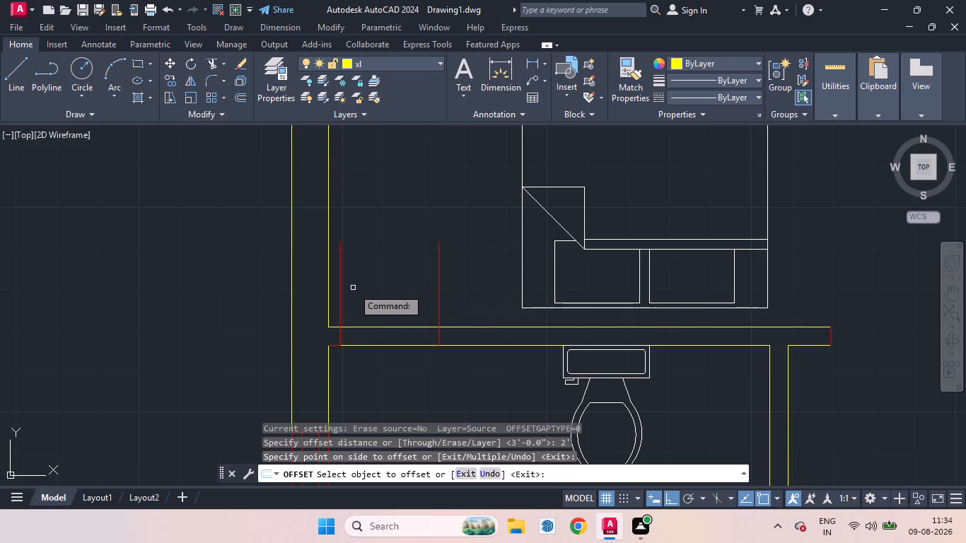
key(Escape)
Trim the parts of both bathroom jamb lines that extend north past the wall.
text(tr)
key(Return)
key(Return)
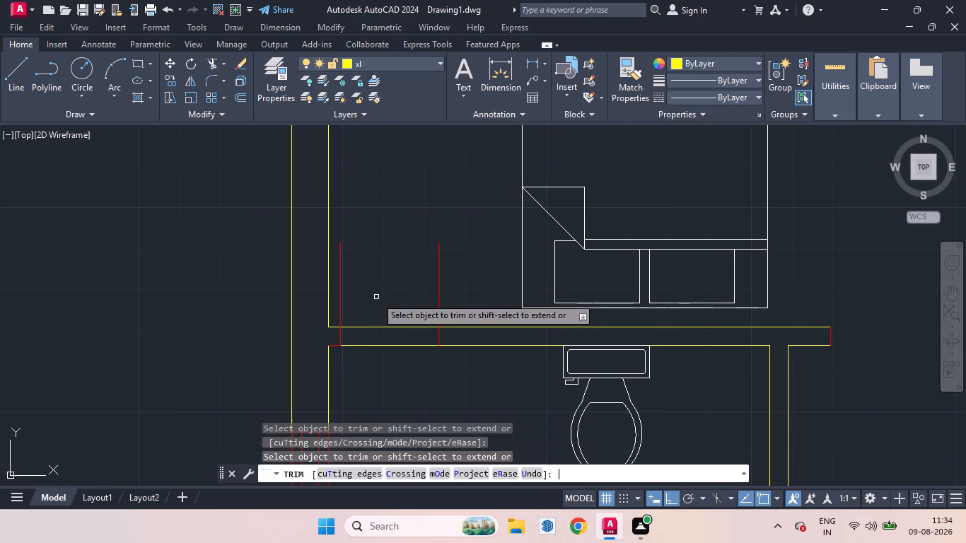
drag(459, 282, 337, 276)
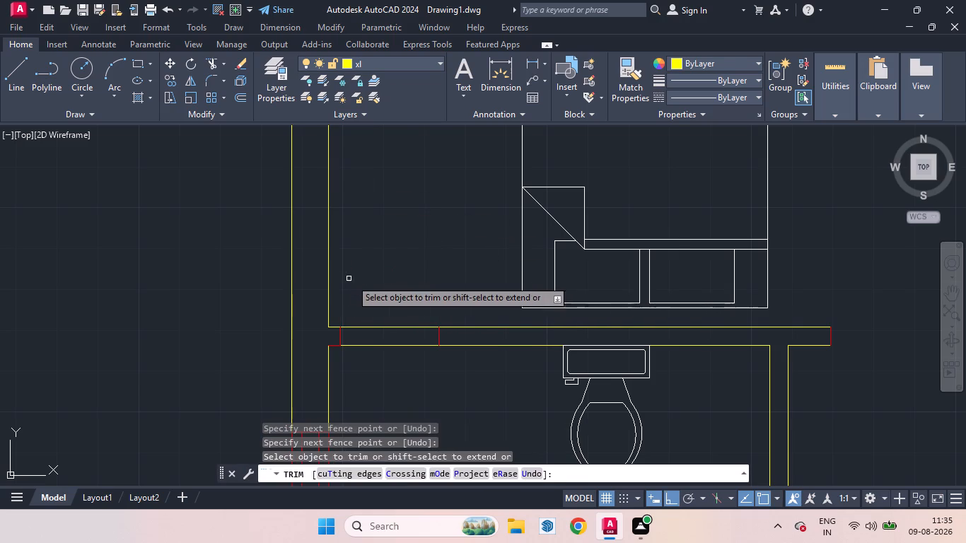
Trim both wall lines between the jamb lines to open the northwest bathroom's 2' doorway.
drag(380, 271, 390, 386)
scroll(402, 265, down, 2)
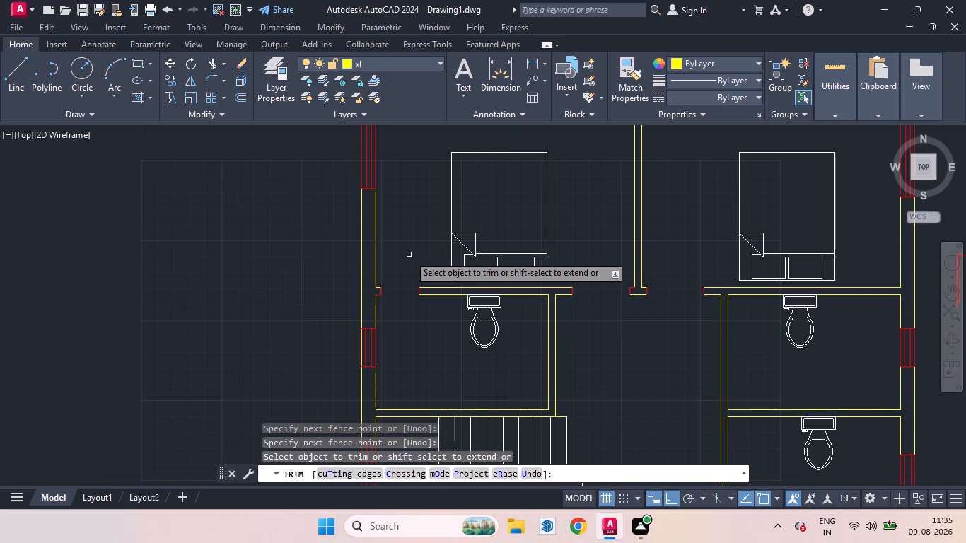
scroll(378, 286, up, 3)
key(space)
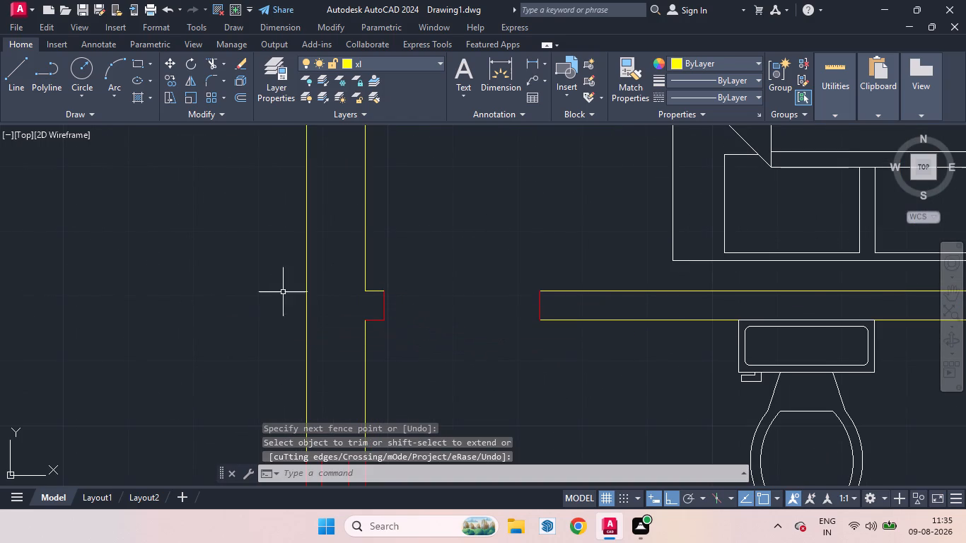
Move the red jamb and short wall-end lines of the northwest bathroom and both bedroom doorways to the xl layer.
click(385, 308)
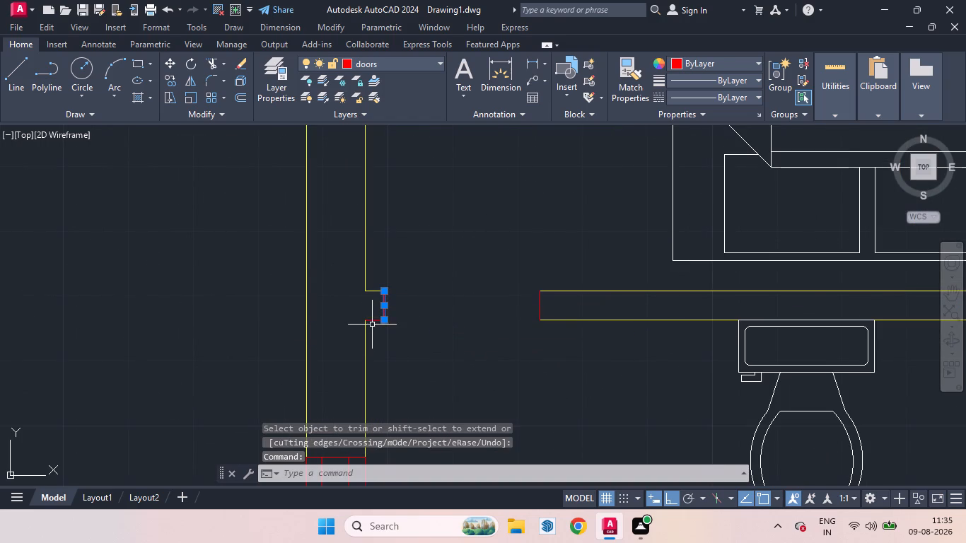
click(376, 320)
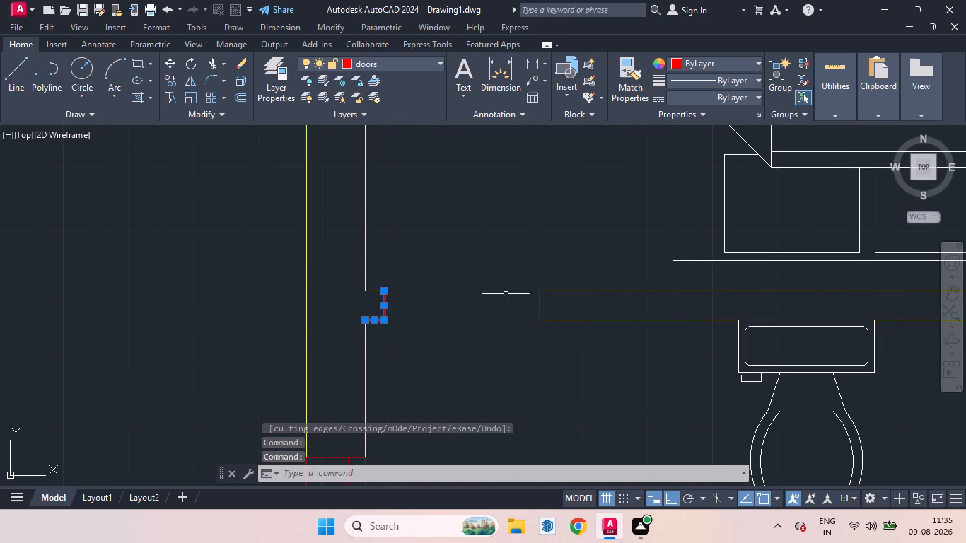
click(540, 305)
scroll(393, 345, down, 3)
scroll(675, 344, up, 3)
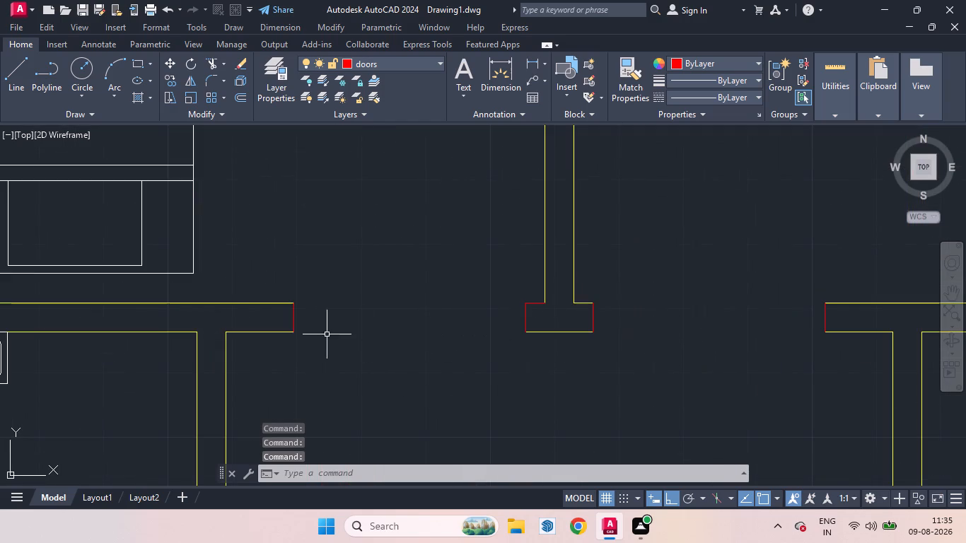
click(293, 317)
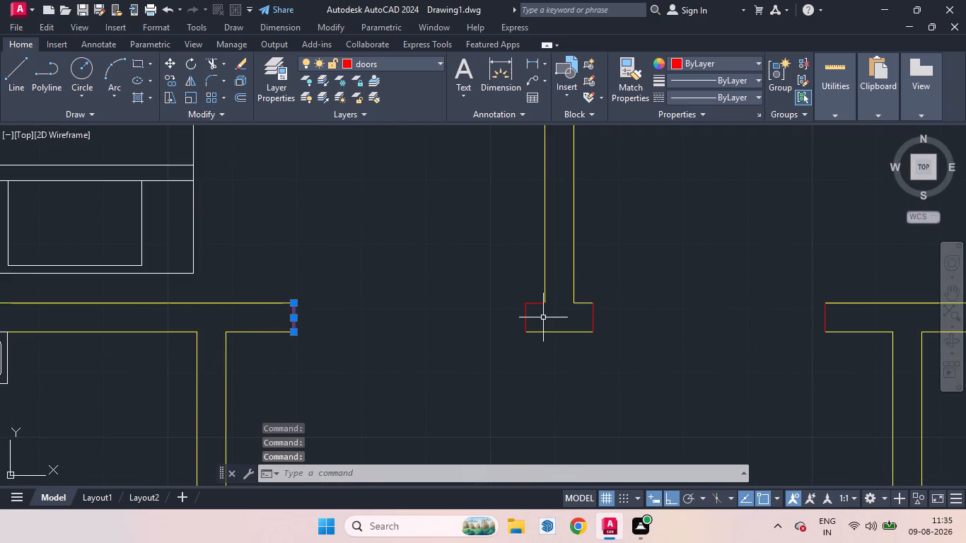
click(525, 317)
click(538, 303)
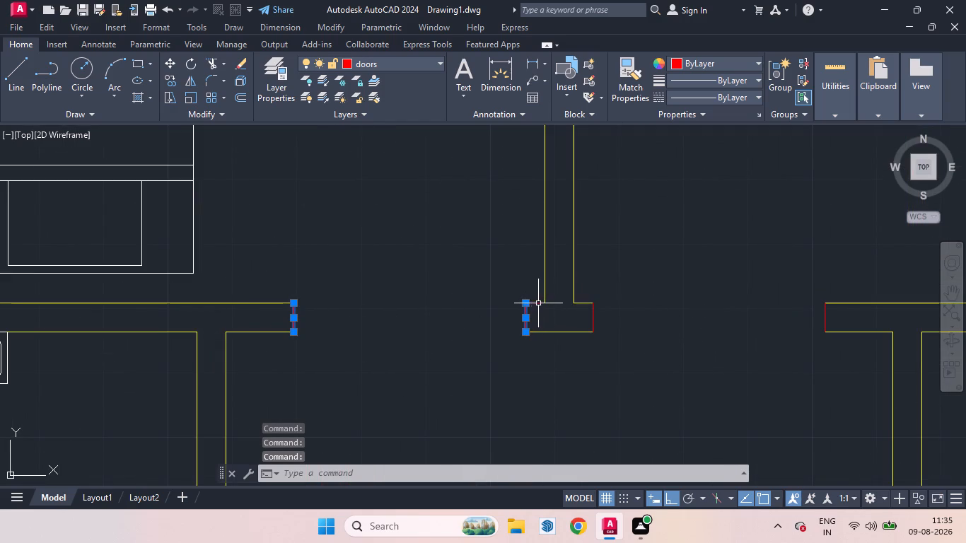
click(593, 320)
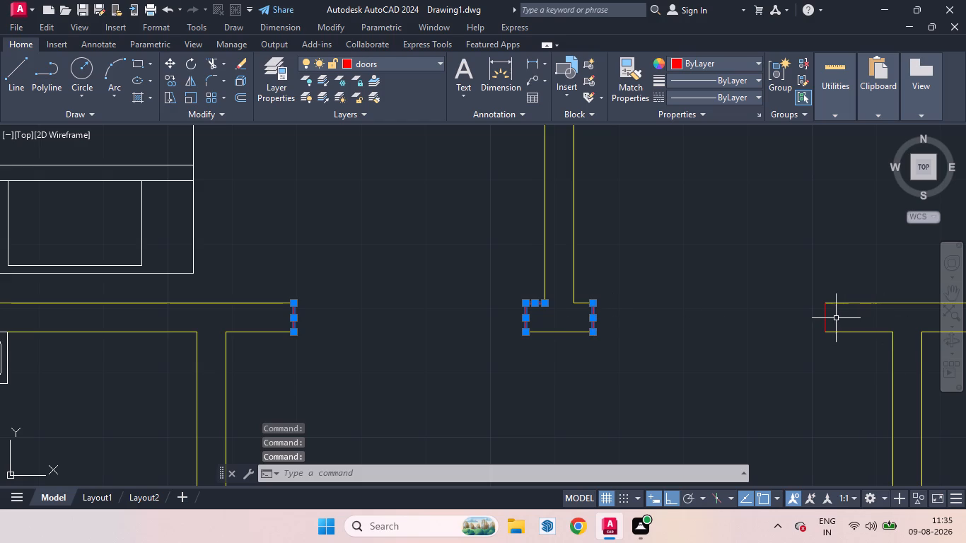
click(825, 320)
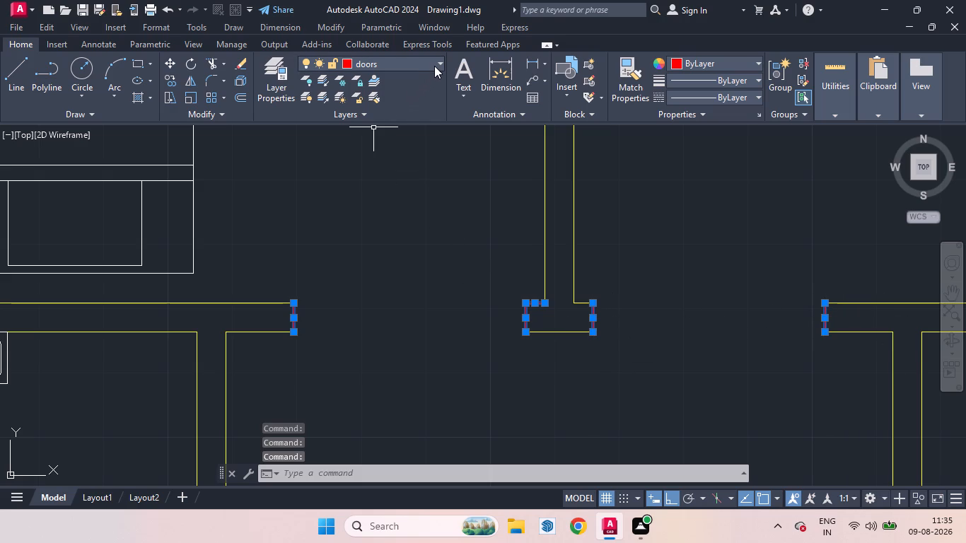
click(434, 66)
click(371, 187)
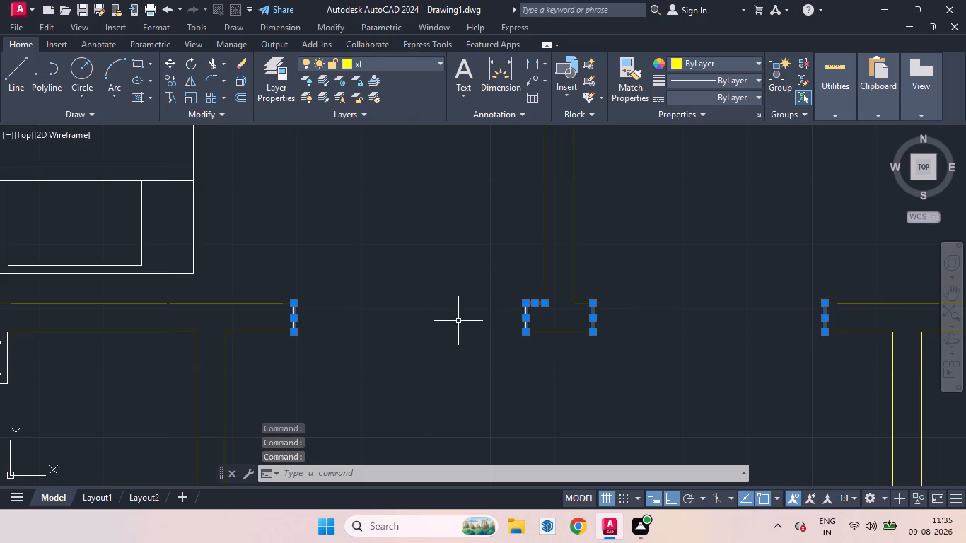
scroll(467, 319, down, 4)
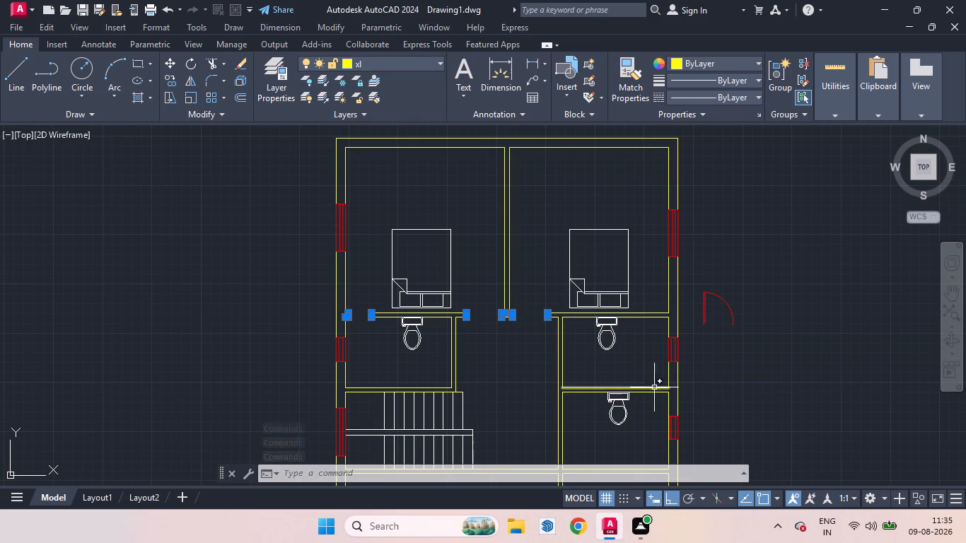
key(Escape)
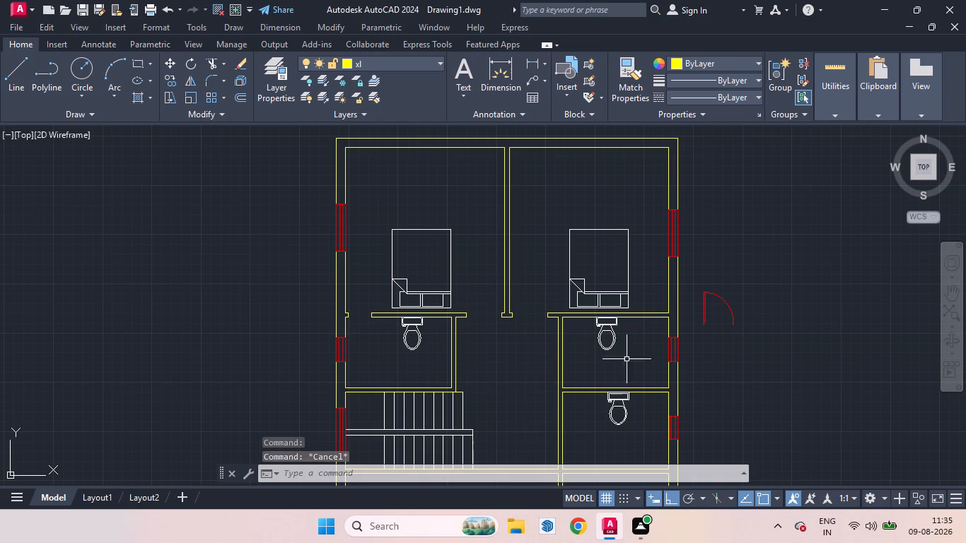
Draw the northeast bathroom's jamb line south across its north wall, 3" west of the east wall's inner face.
scroll(735, 322, up, 2)
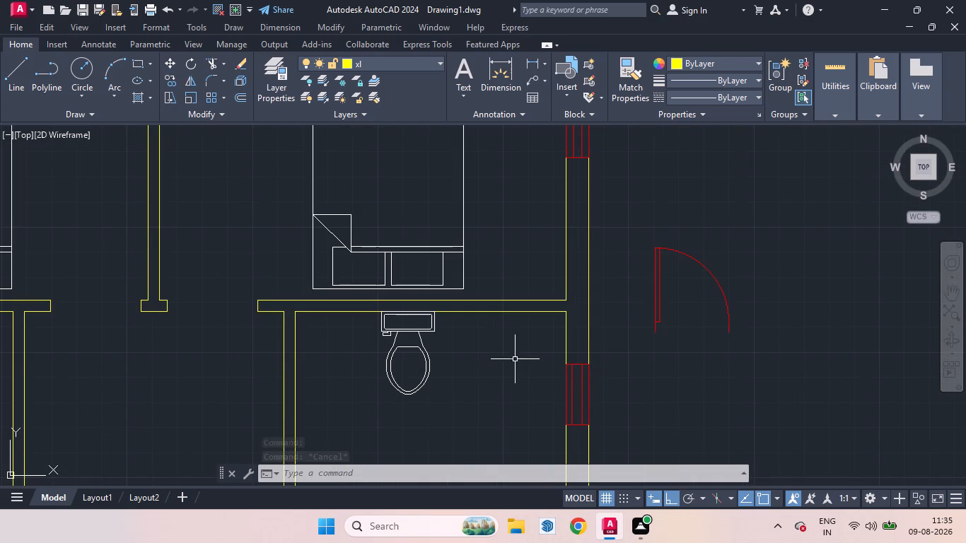
key(l)
key(Return)
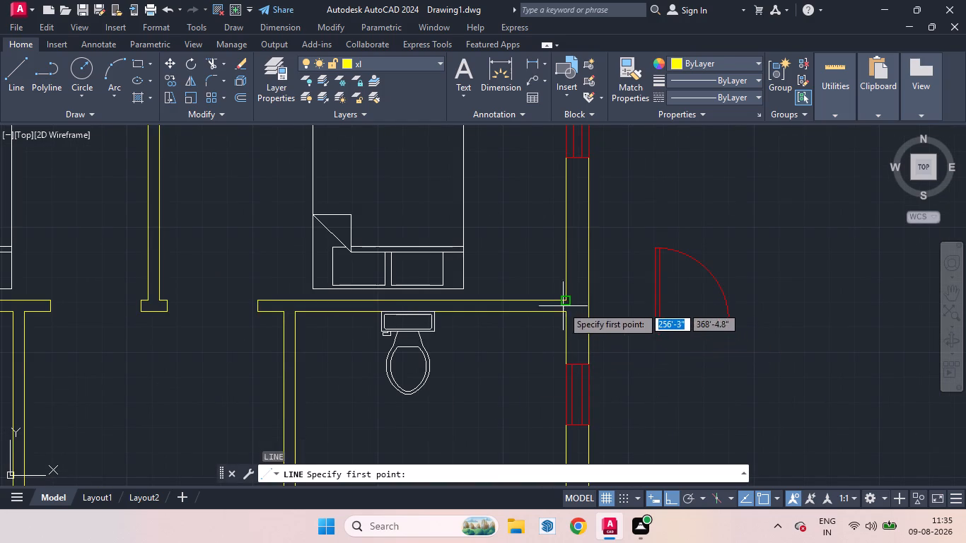
click(565, 300)
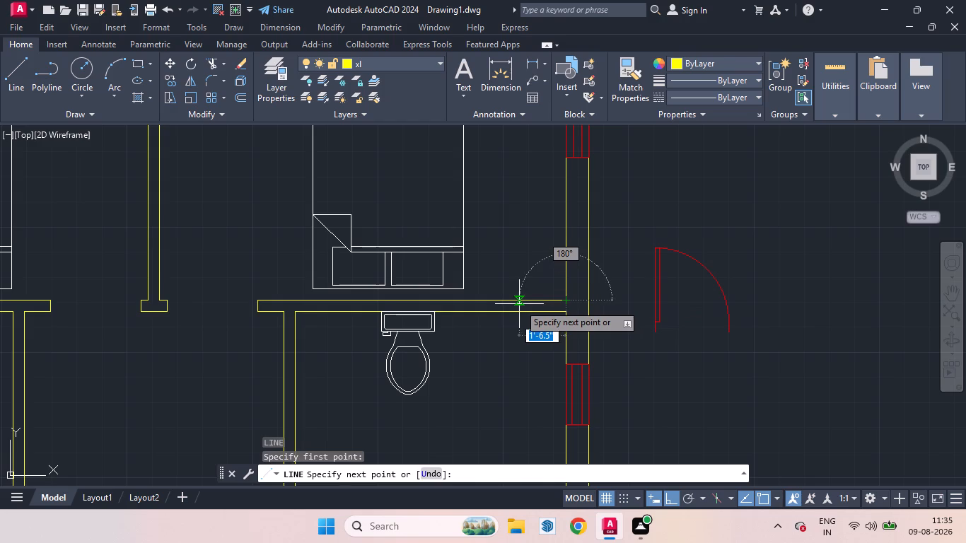
key(3)
key(Return)
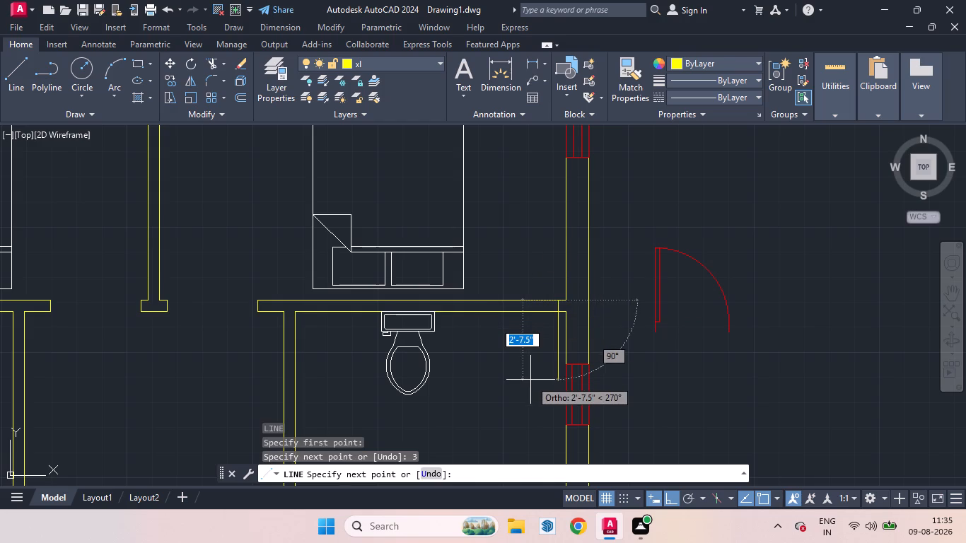
click(530, 380)
key(space)
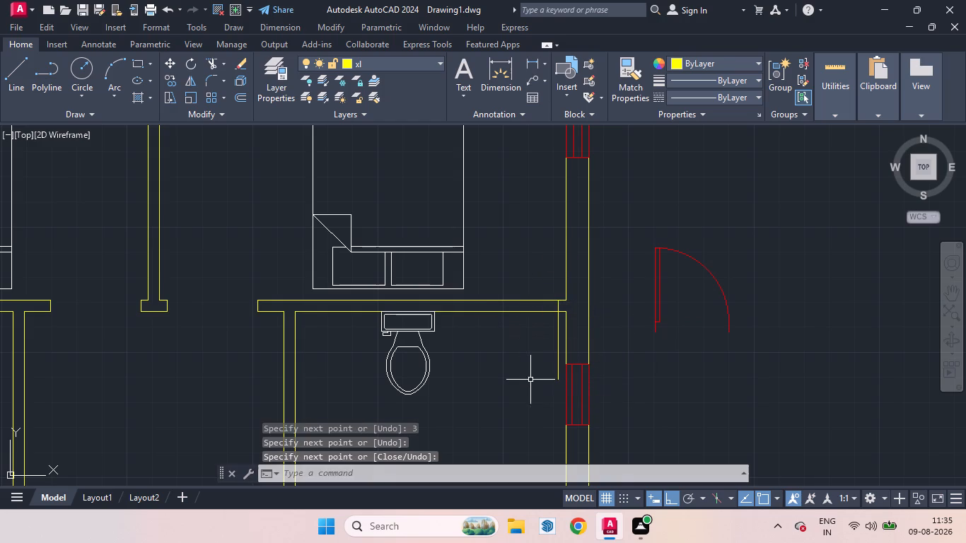
Offset the northeast bathroom's jamb line 2' west to mark the other side of its doorway.
click(557, 349)
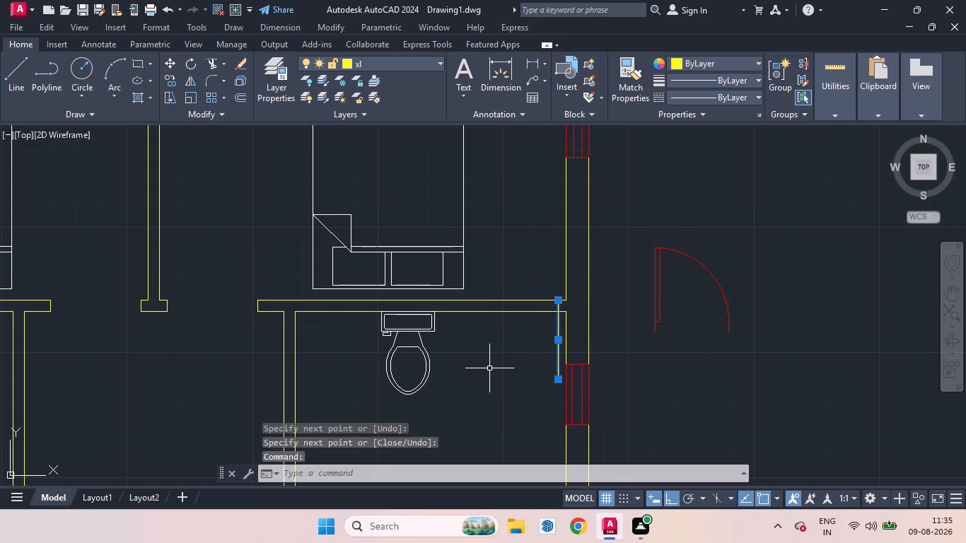
key(o)
key(Return)
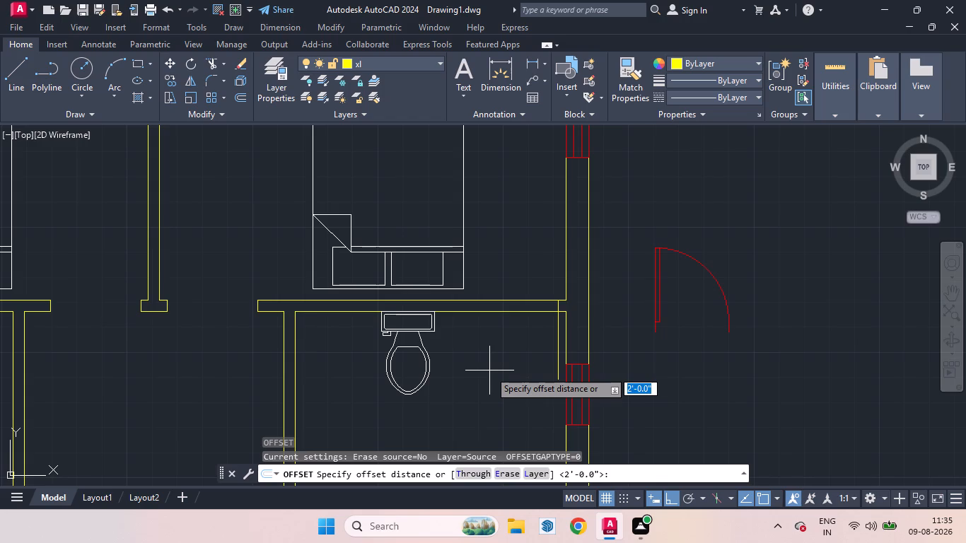
key(Return)
click(489, 370)
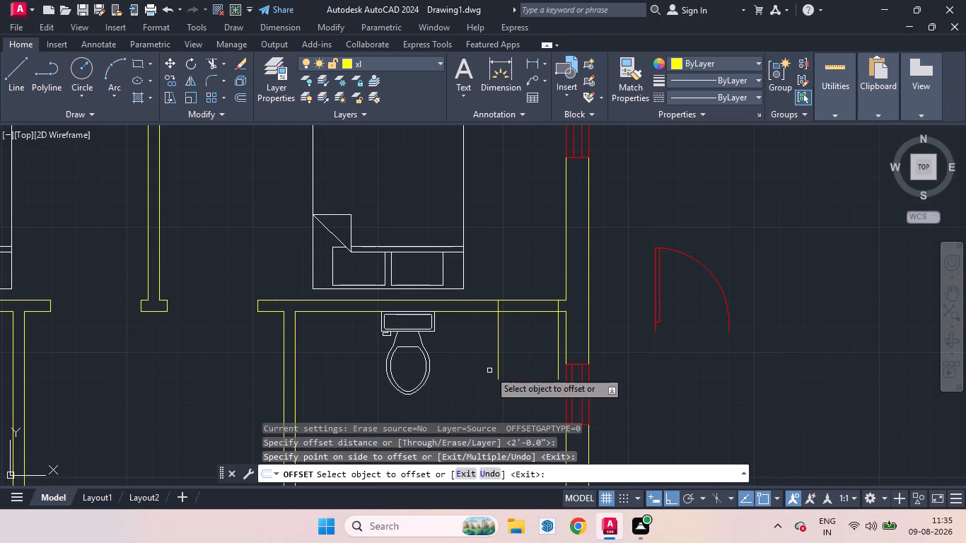
Trim the wall lines between the northeast bathroom's jambs and the jamb parts extending south past the wall.
text(tr)
key(Return)
key(Return)
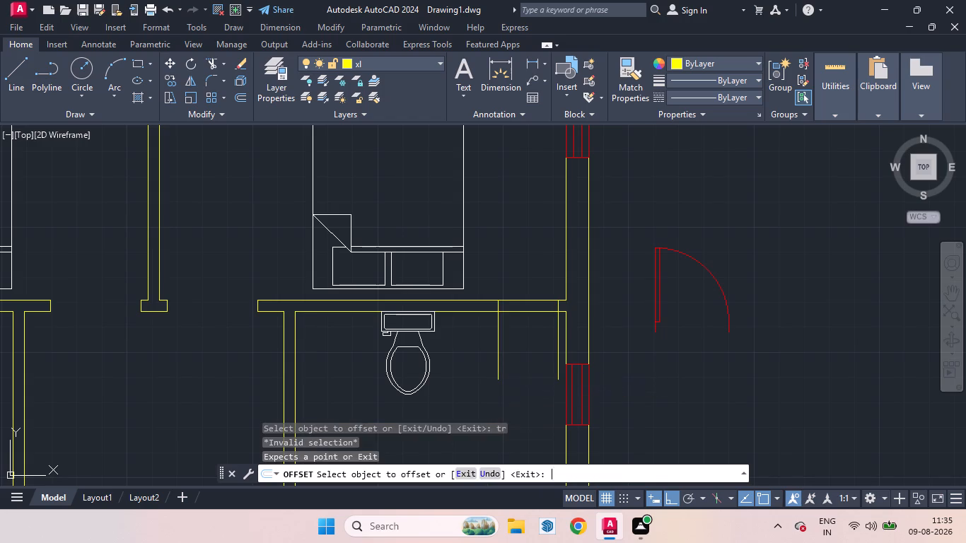
text(tr)
key(Return)
key(Return)
drag(528, 264, 531, 337)
drag(517, 346, 489, 348)
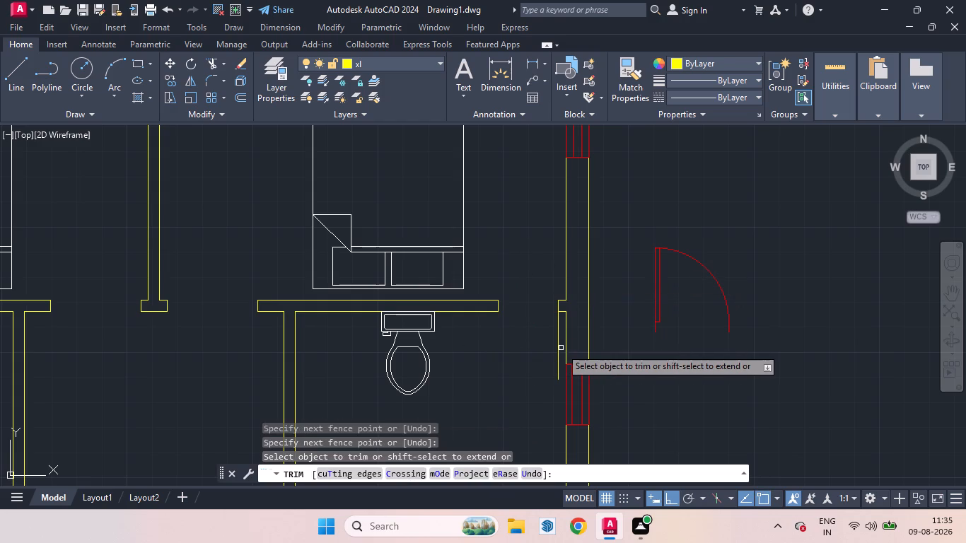
click(559, 348)
scroll(556, 300, down, 3)
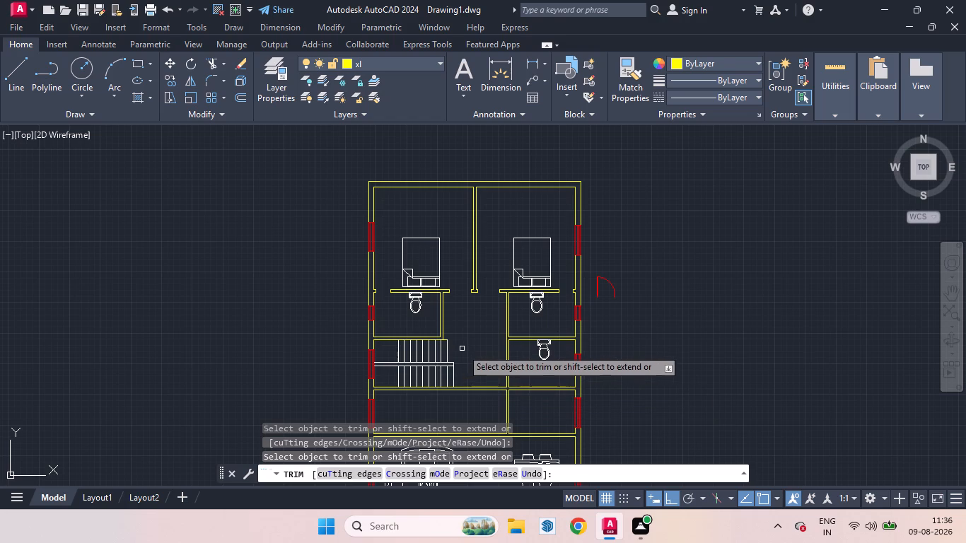
scroll(499, 353, up, 2)
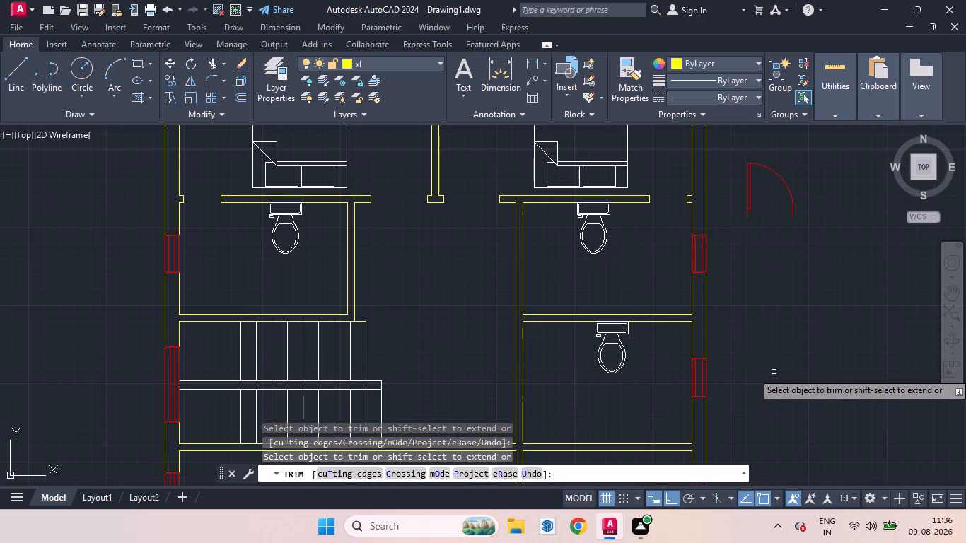
key(space)
Draw the lower east bathroom's jamb line west across its west wall, 3" south of the inner northwest corner.
text(l)
key(Return)
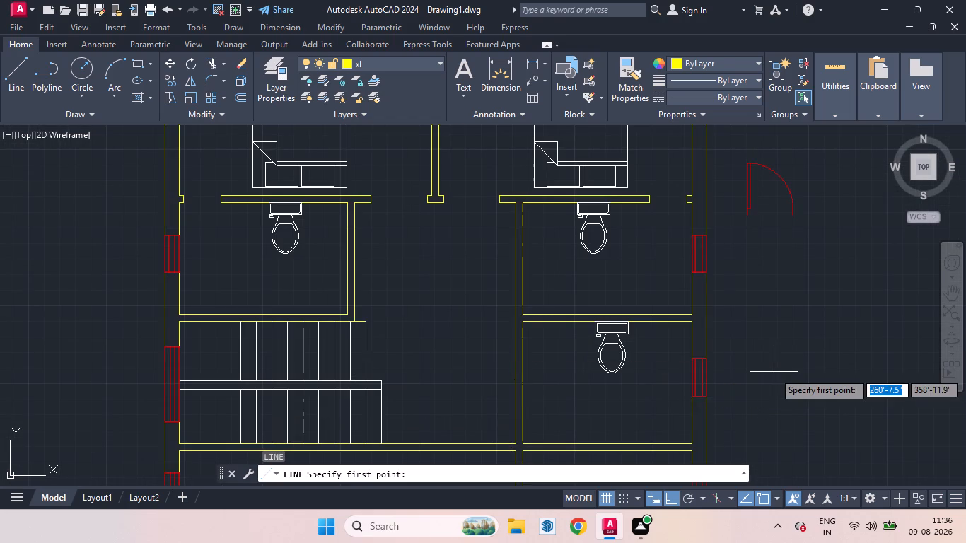
click(523, 321)
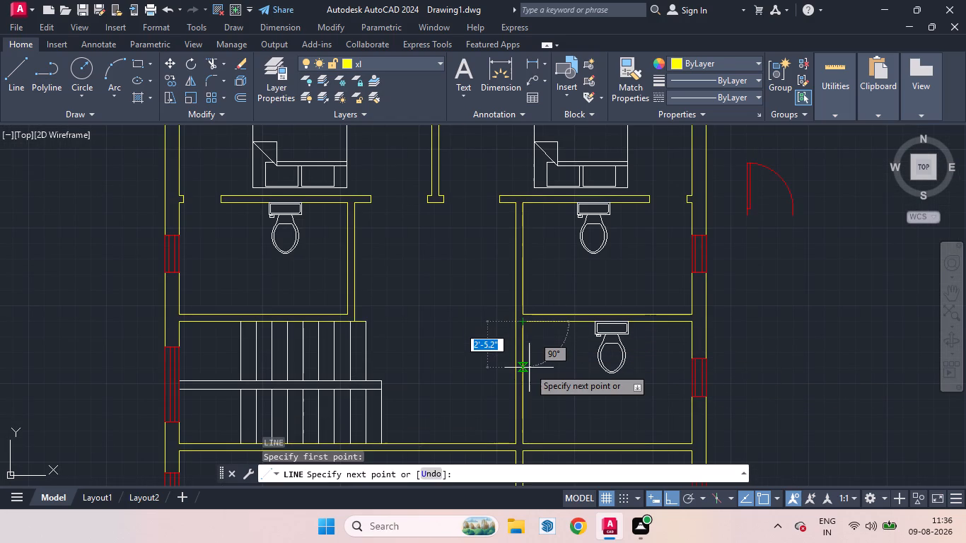
key(3)
key(Return)
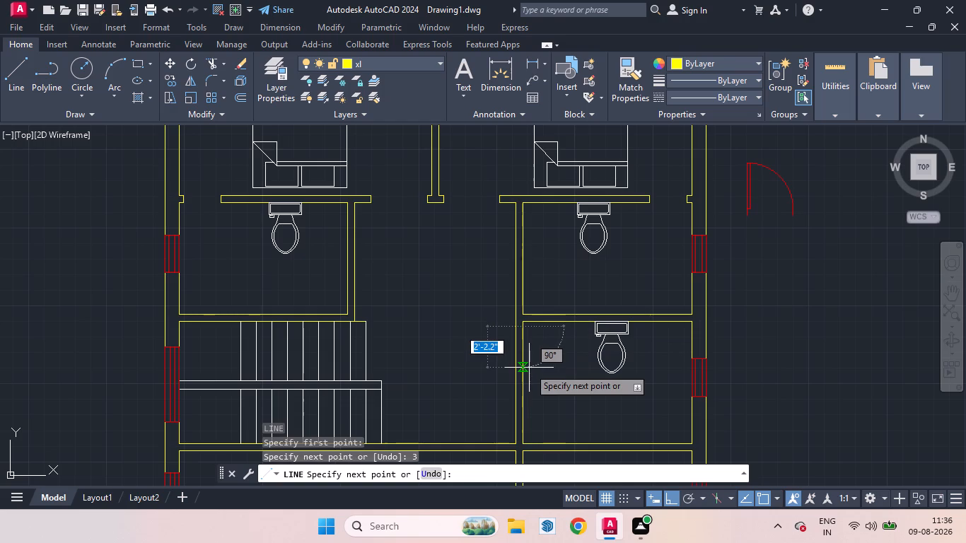
click(424, 364)
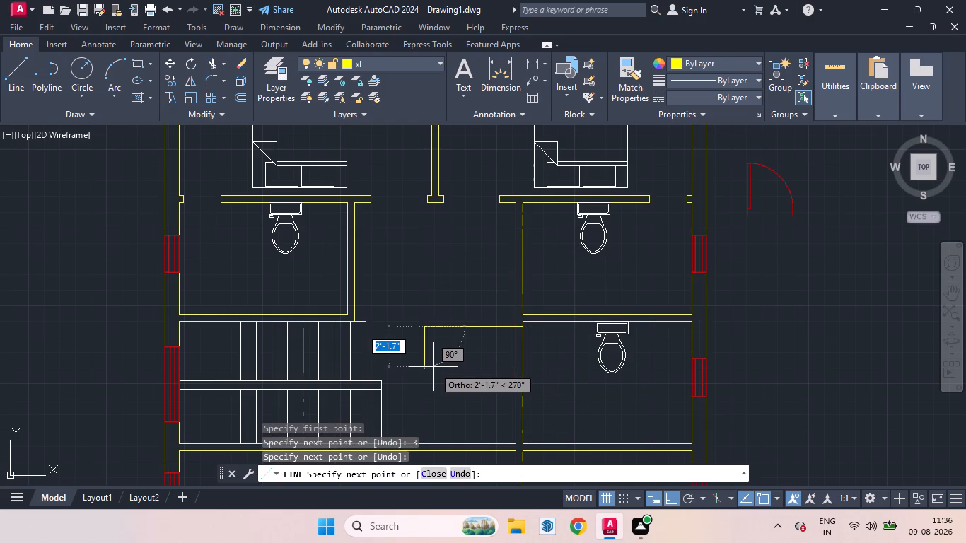
key(space)
Offset the lower east bathroom's jamb line 2' south to mark the other side of its doorway.
click(476, 326)
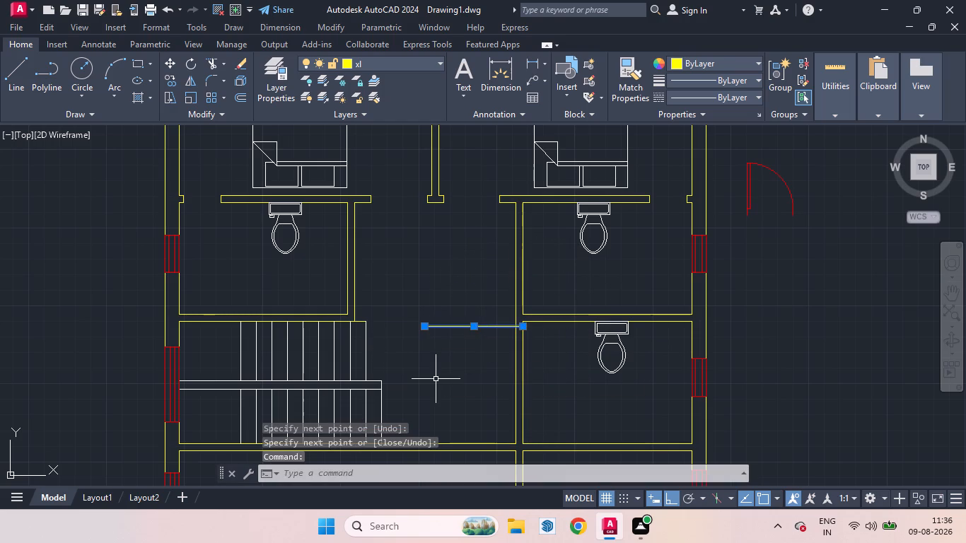
key(o)
key(Return)
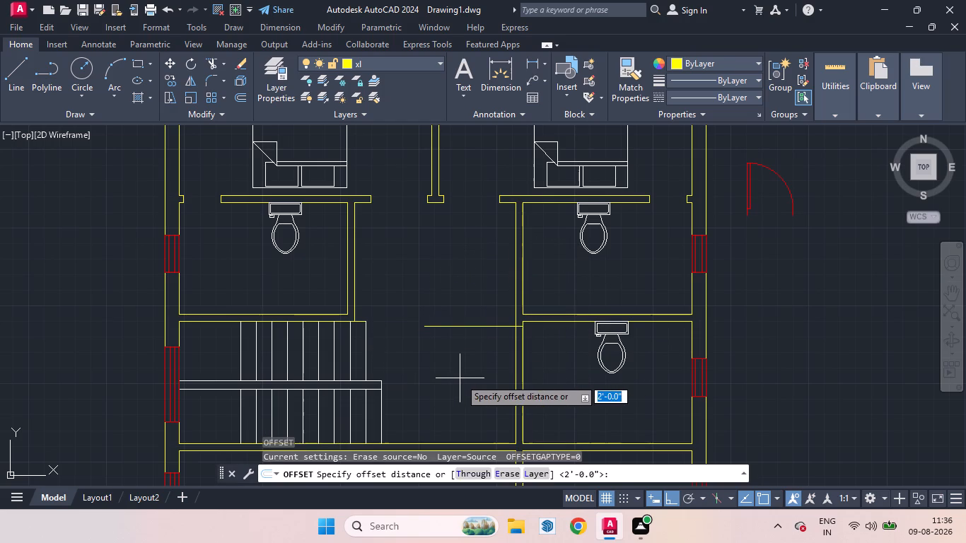
key(Return)
click(468, 395)
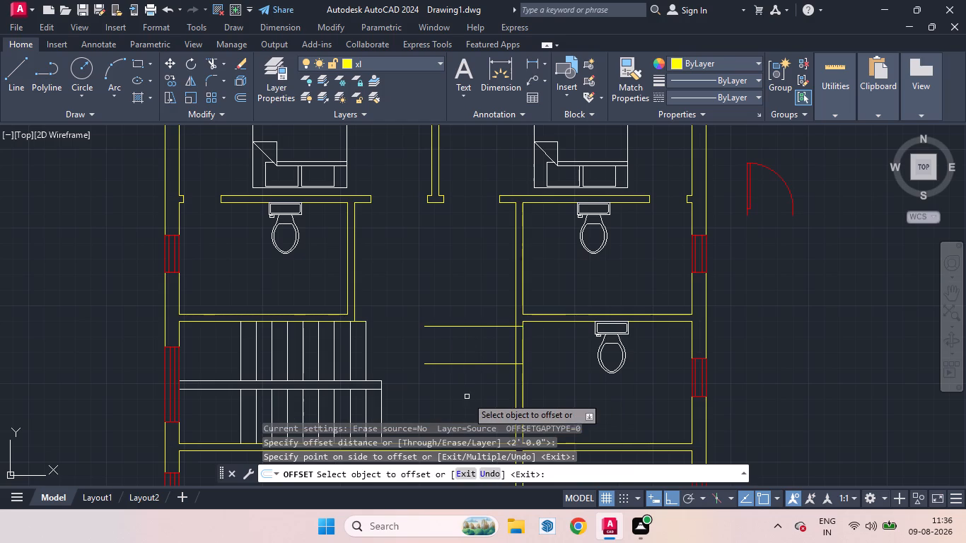
key(space)
Trim the jamb parts extending west past the lower east bathroom's wall and the wall lines between the jambs.
text(tr)
key(Return)
key(Return)
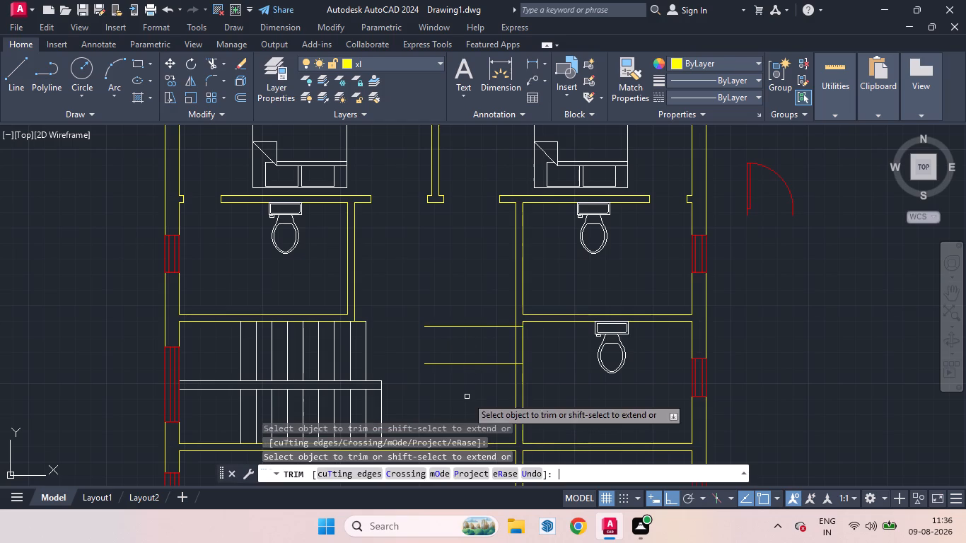
drag(475, 294, 472, 404)
drag(491, 344, 543, 344)
scroll(485, 347, down, 2)
key(space)
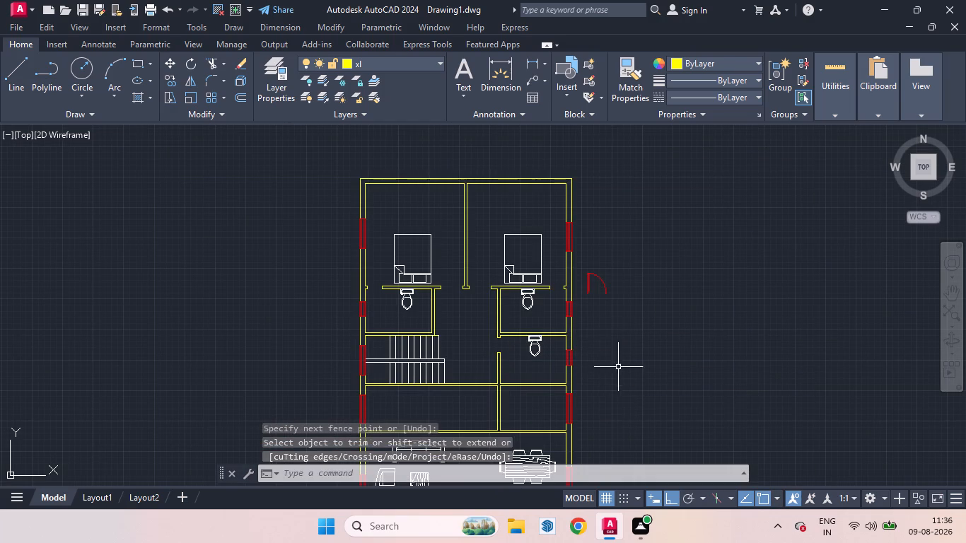
Extend the west line of the wall between the middle rooms across both horizontal walls, at its north and south junctions.
scroll(632, 307, down, 2)
scroll(581, 364, up, 2)
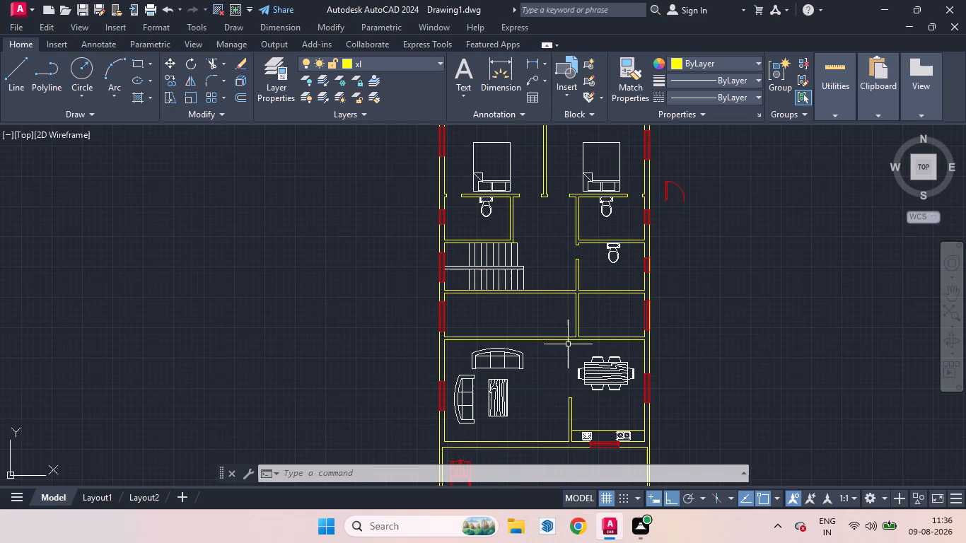
scroll(566, 350, up, 3)
scroll(568, 361, down, 1)
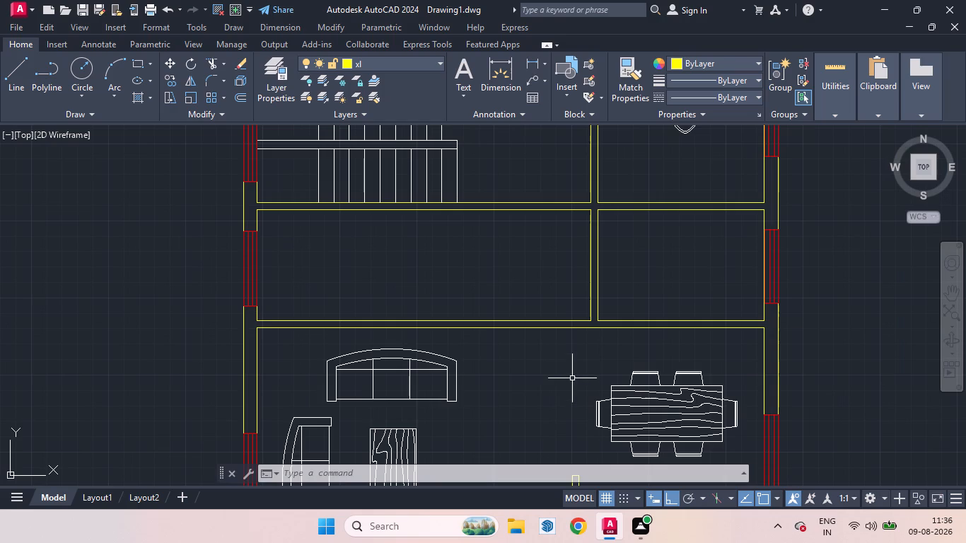
key(e)
key(x)
key(Return)
click(590, 185)
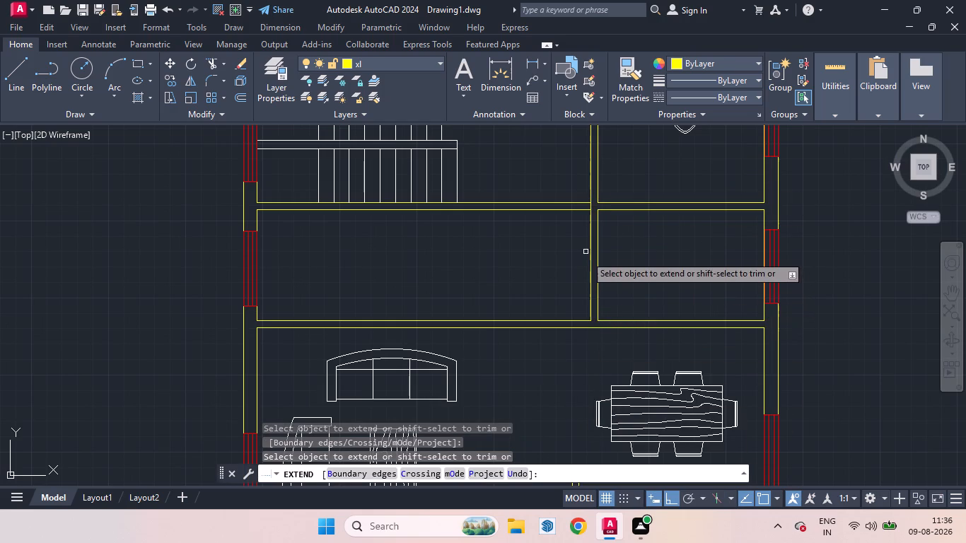
click(590, 307)
scroll(589, 211, up, 3)
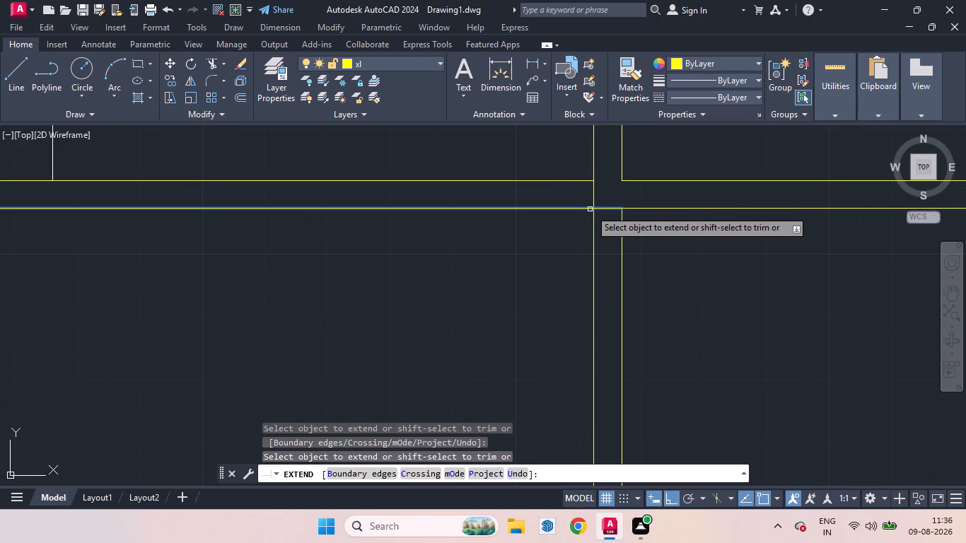
scroll(581, 277, down, 4)
key(space)
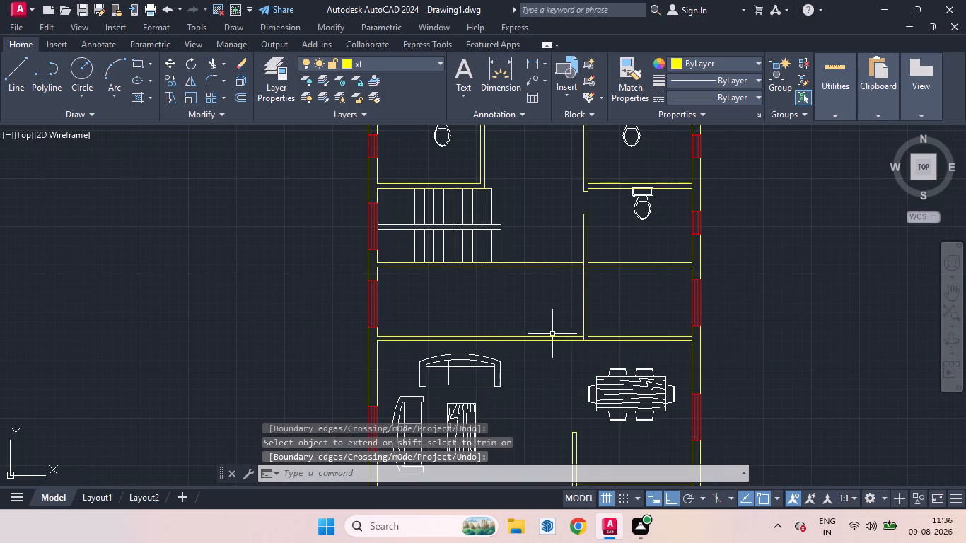
Draw a line about 8'-5.7" south from the staircase's southeast corner, across both horizontal walls of the room below.
scroll(559, 304, down, 2)
scroll(536, 297, up, 2)
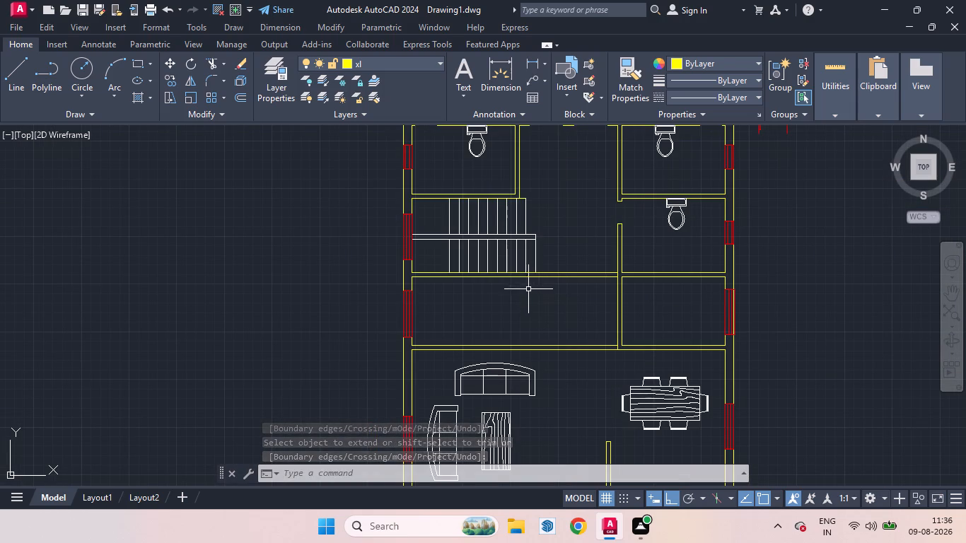
scroll(528, 290, up, 1)
key(l)
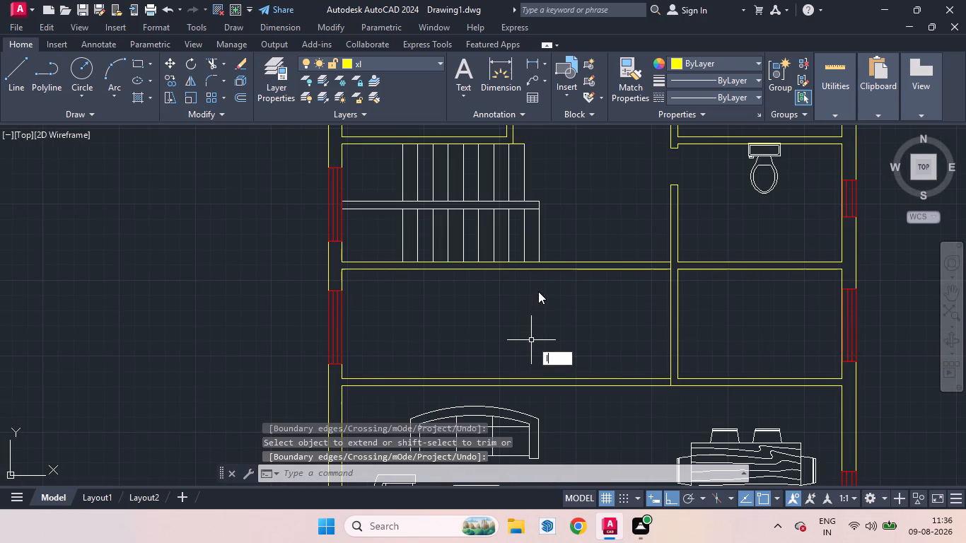
key(Return)
click(540, 262)
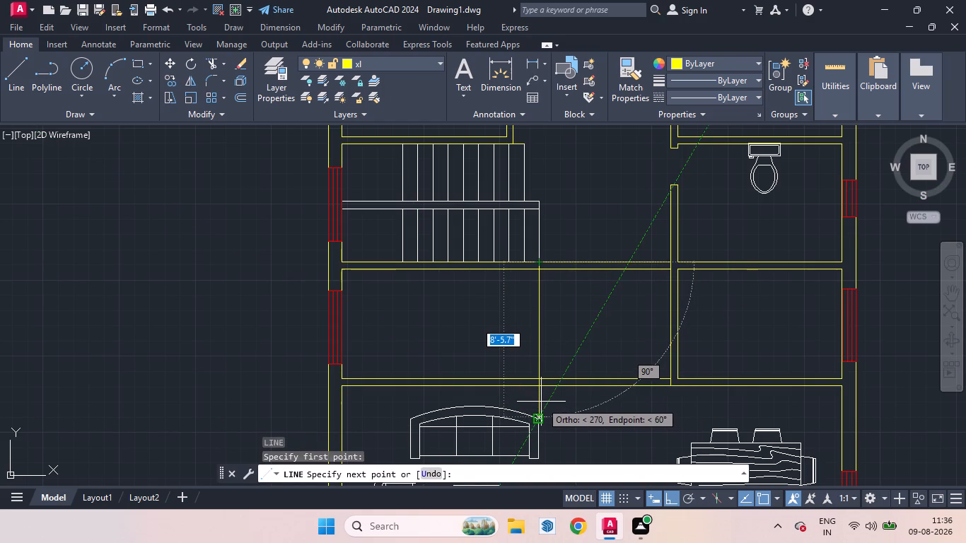
click(541, 402)
key(space)
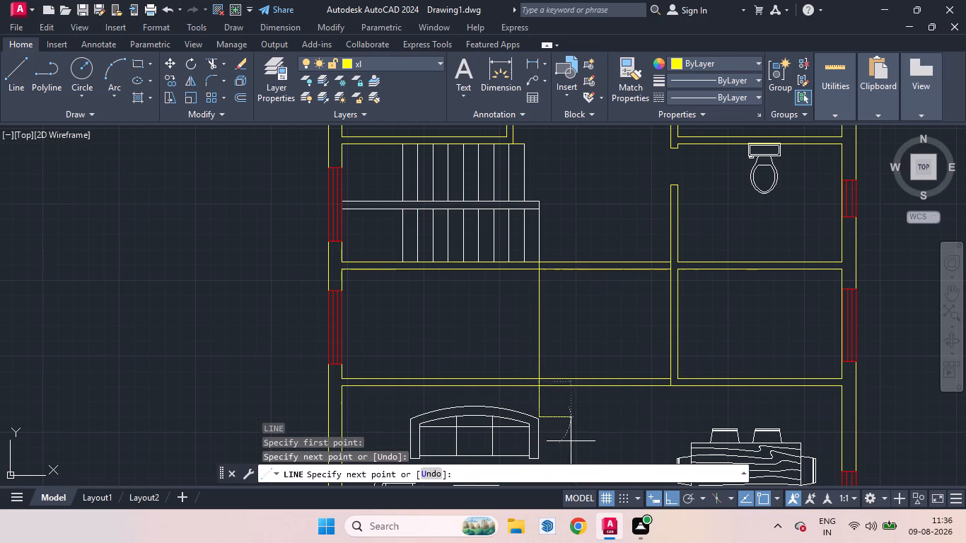
Trim the horizontal wall lines between the new line and the east rooms, plus the new line's part extending south of the wall.
key(t)
key(r)
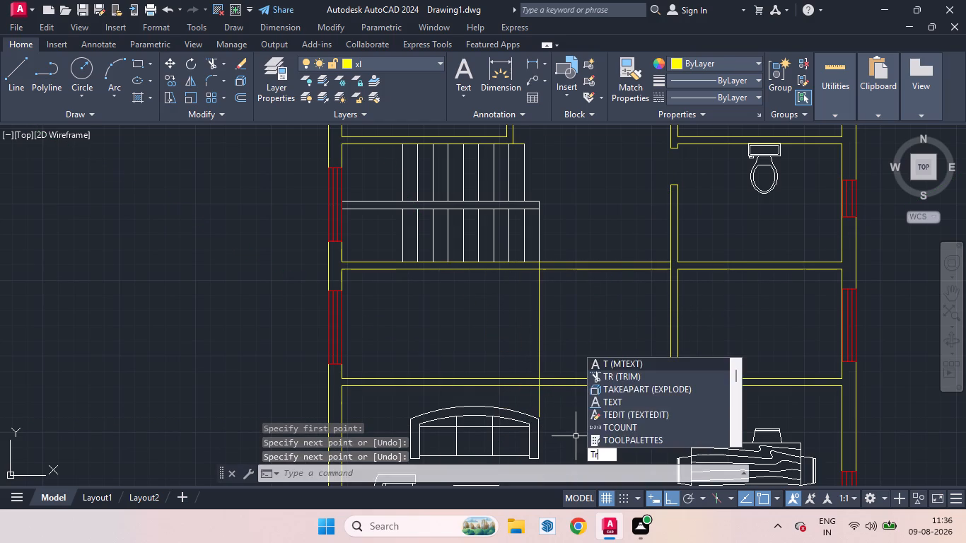
key(Return)
key(Return)
drag(571, 232, 577, 253)
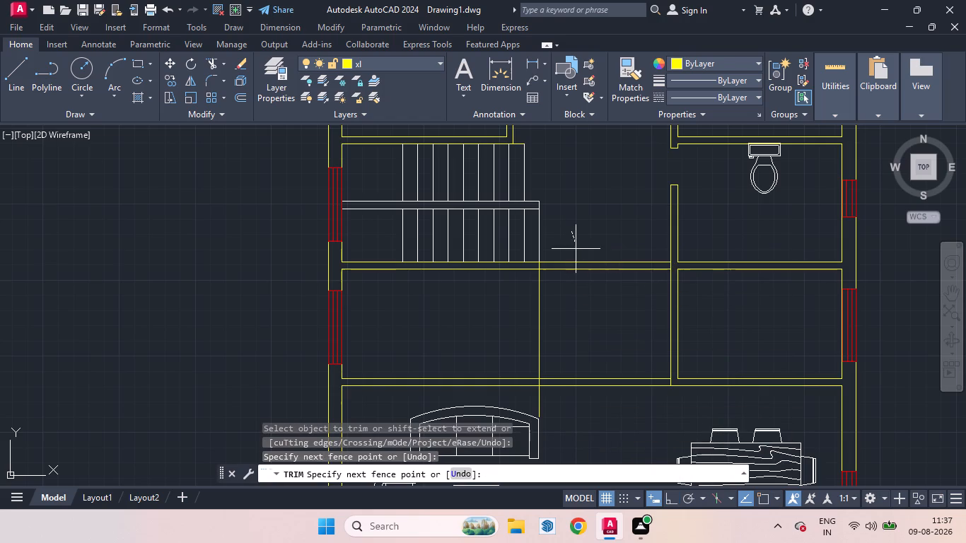
drag(577, 253, 600, 428)
click(539, 408)
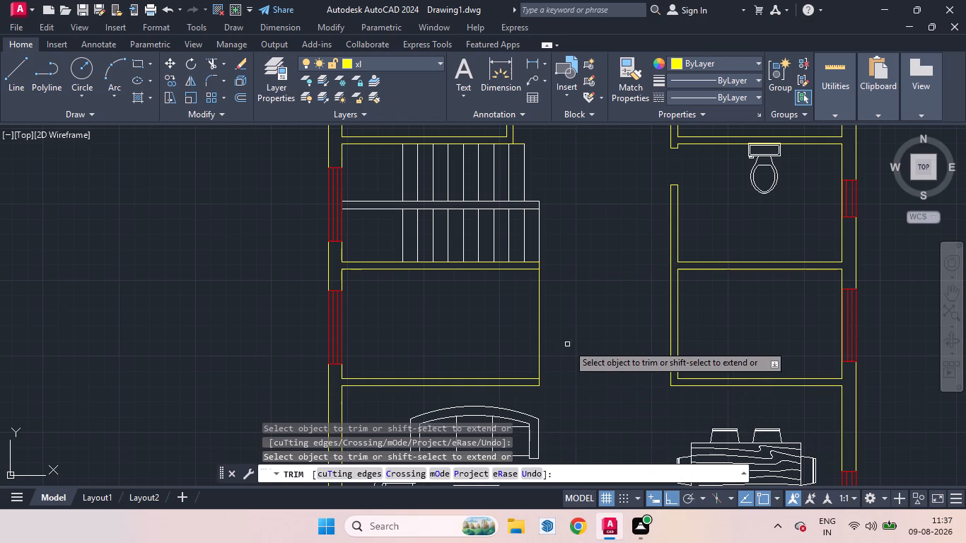
scroll(569, 344, down, 2)
key(space)
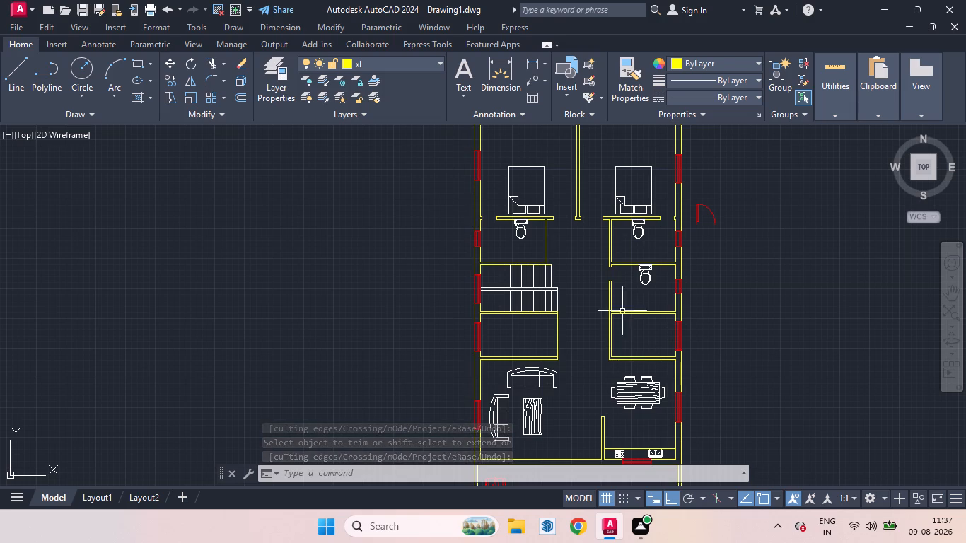
Draw the living room entrance's jamb line about 8'-1.5" south across the south wall, 3" west of the kitchen partition.
scroll(593, 342, down, 1)
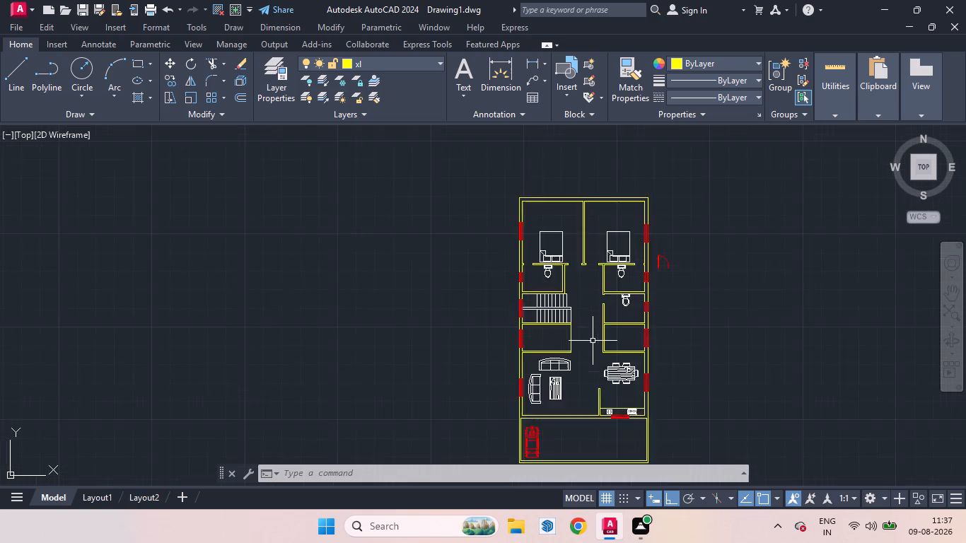
scroll(593, 340, down, 1)
scroll(593, 407, up, 3)
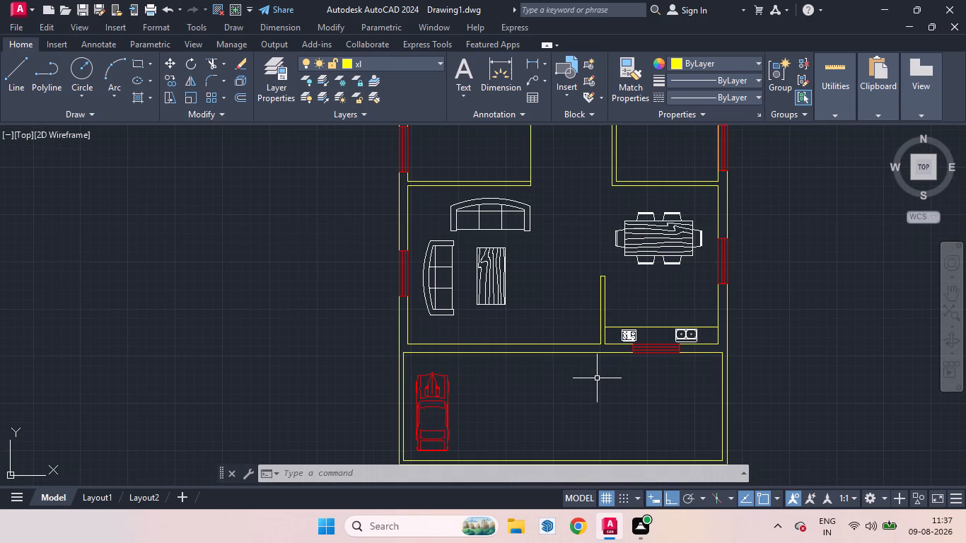
key(l)
key(Return)
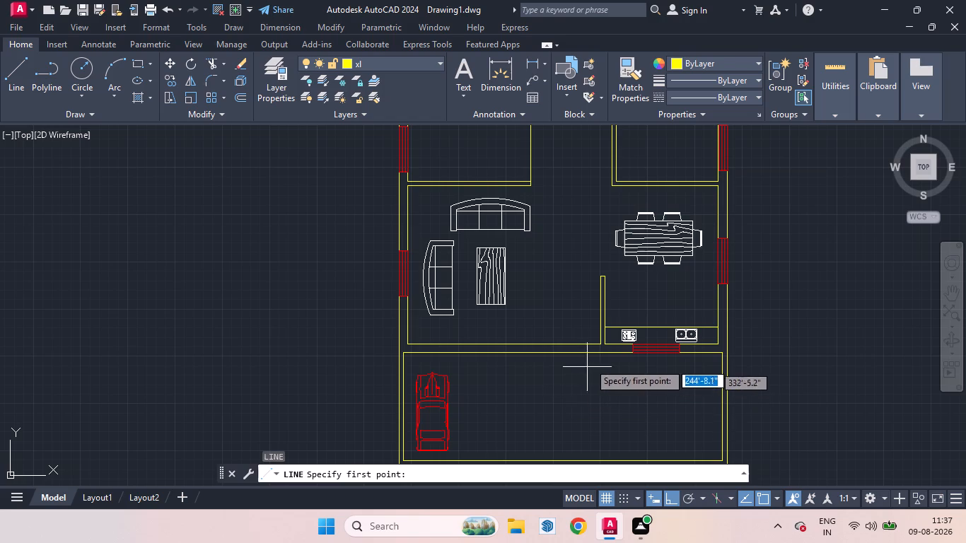
click(601, 340)
key(3)
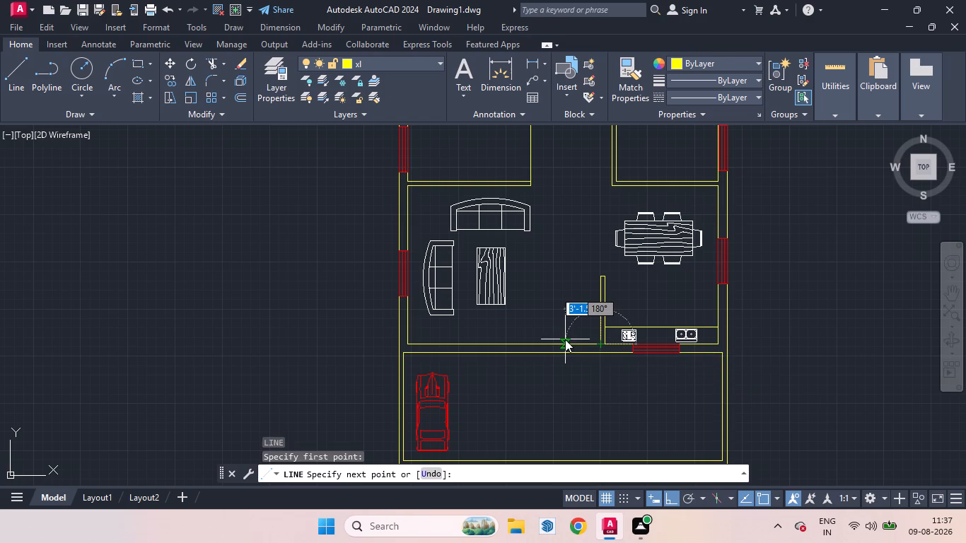
key(Return)
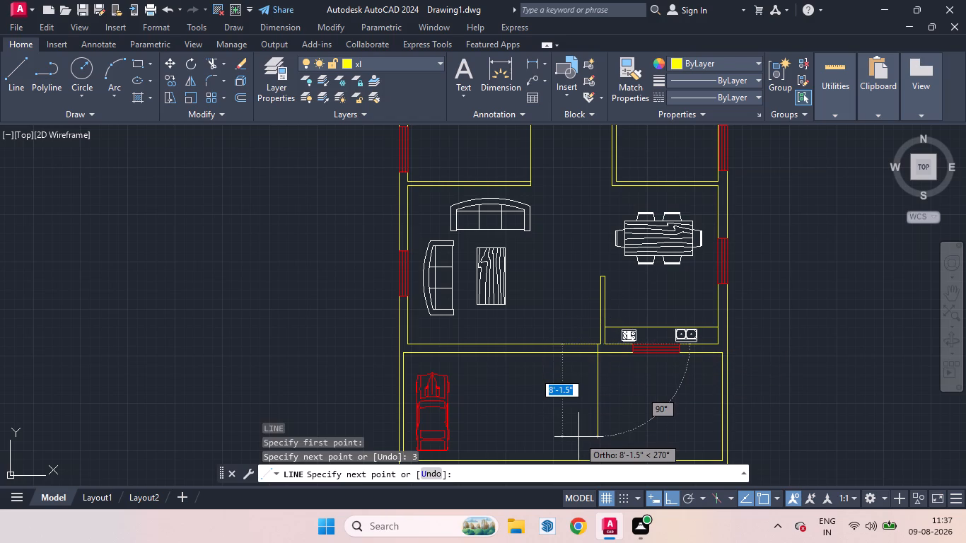
click(578, 437)
key(space)
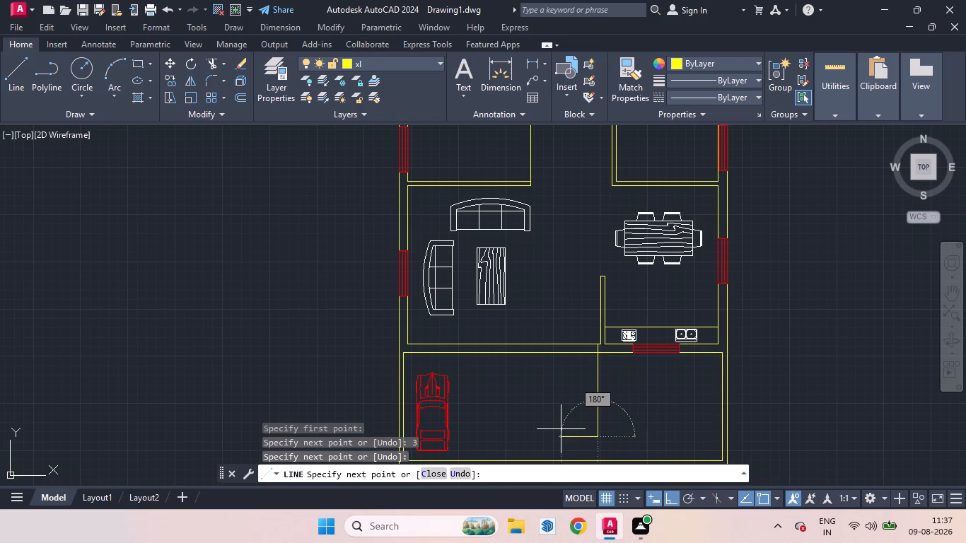
Offset the entrance's jamb line 3'5" west to mark the other side of the doorway.
click(599, 407)
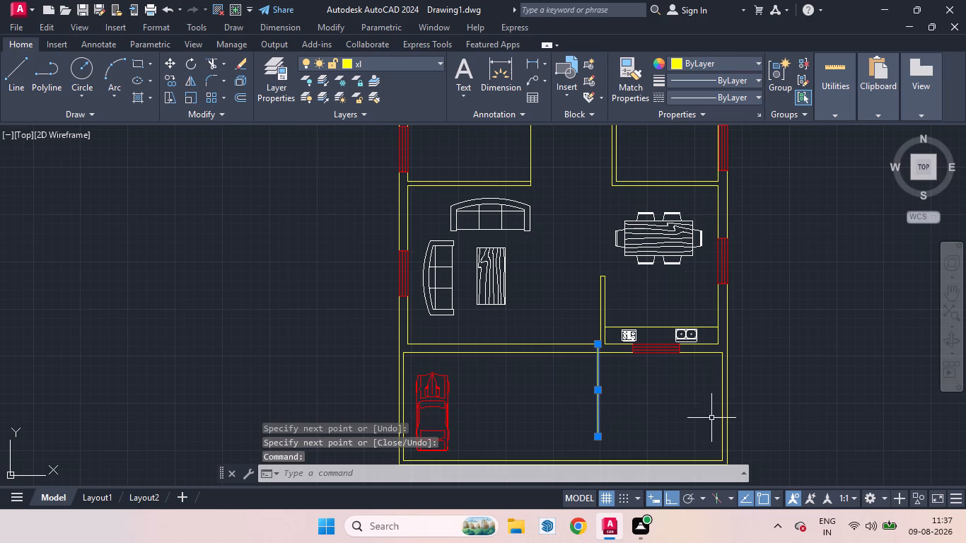
key(o)
key(Return)
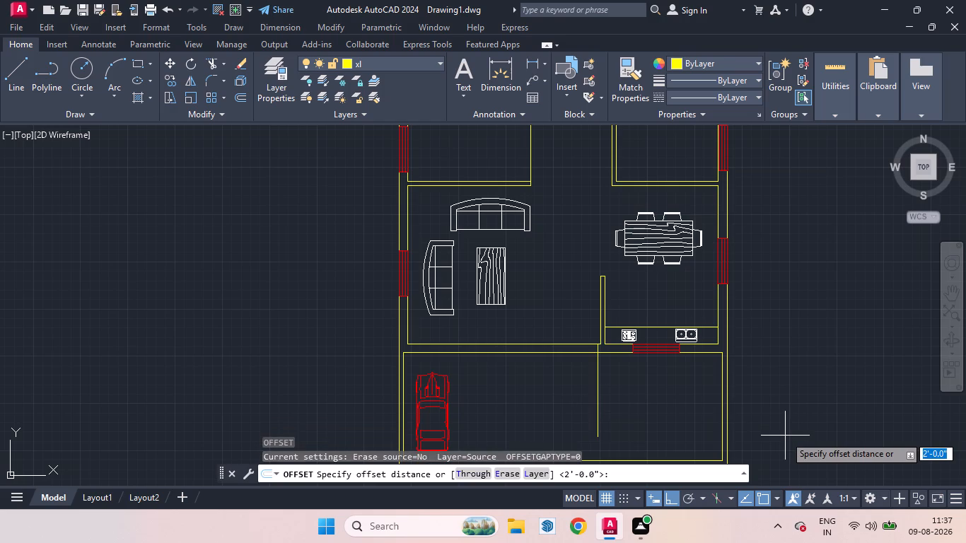
key(3)
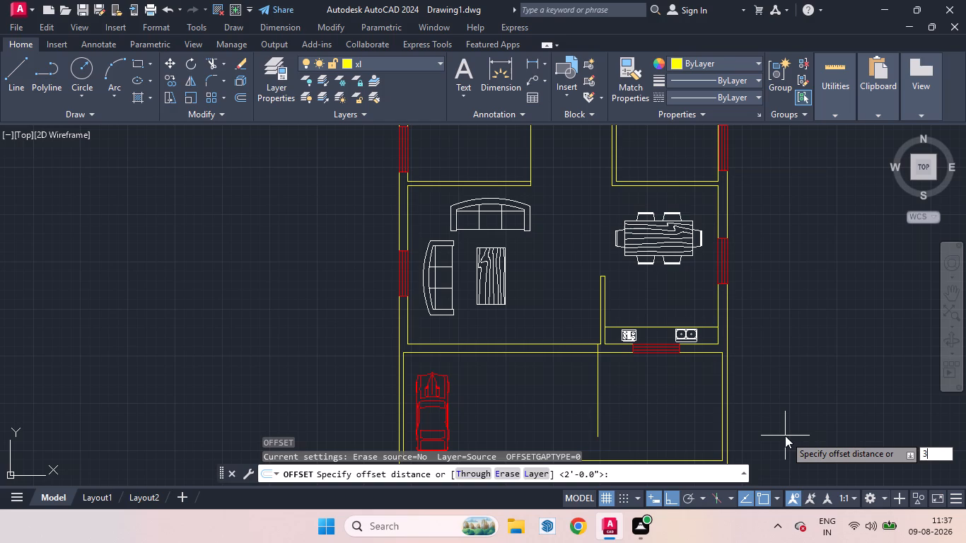
key(apostrophe)
key(5)
key(Return)
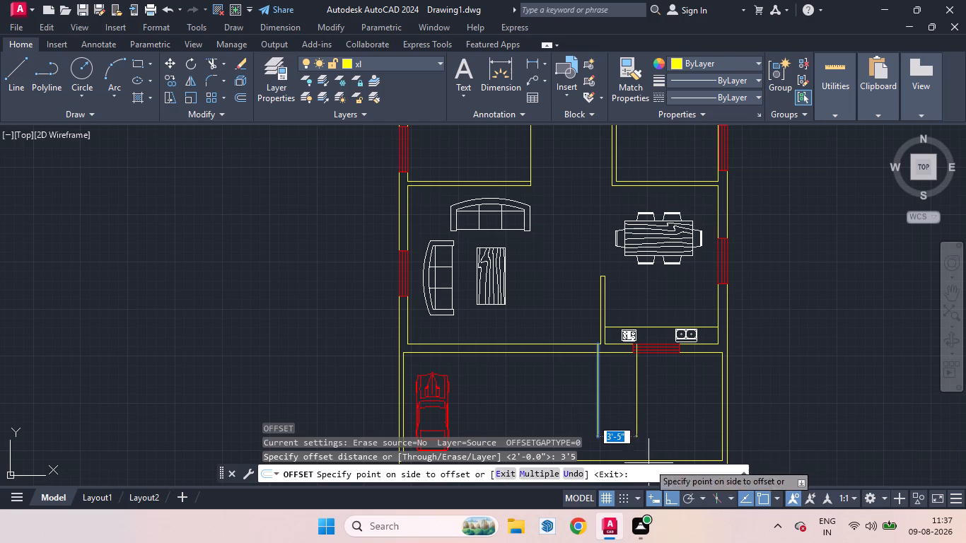
click(518, 402)
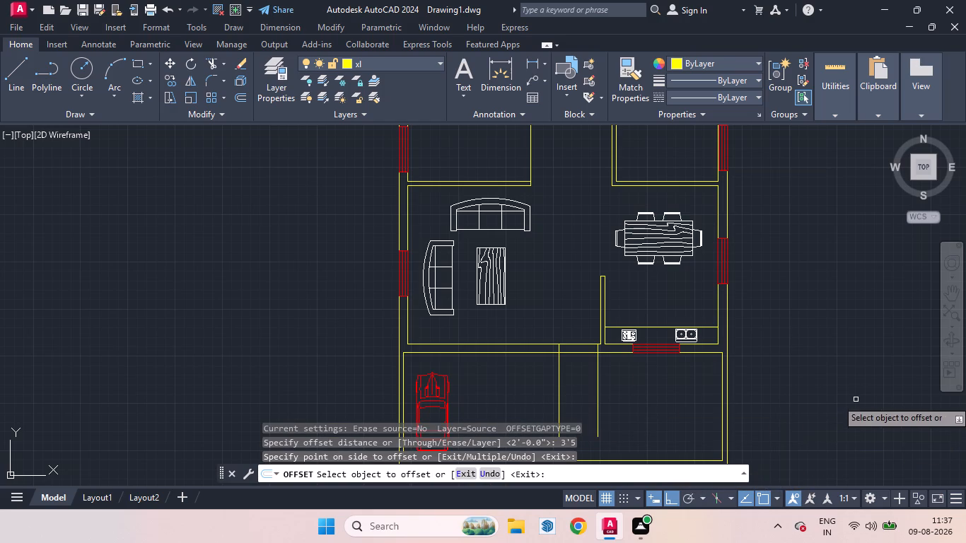
key(space)
Trim the south wall lines between the entrance jambs and the jamb parts extending south past the wall.
key(t)
key(r)
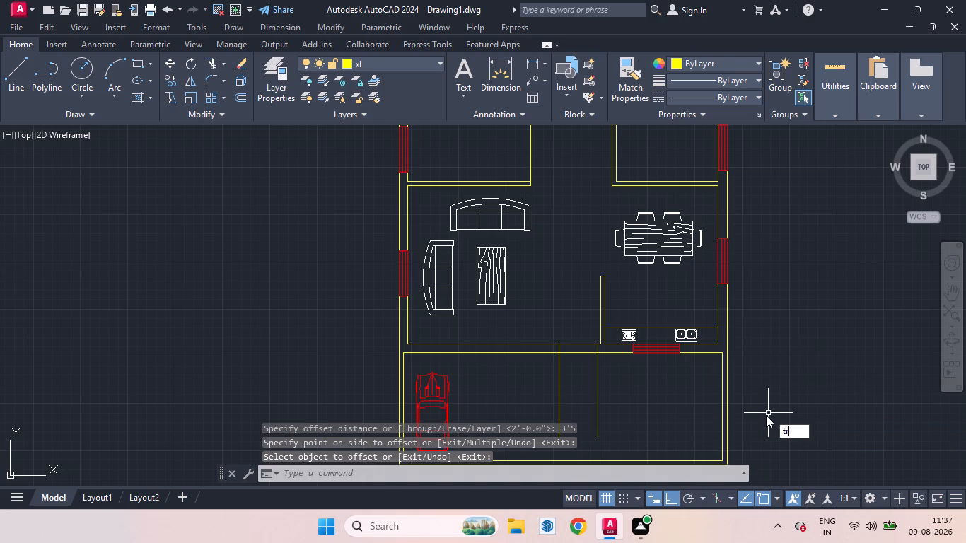
key(Return)
key(Return)
drag(578, 312, 581, 402)
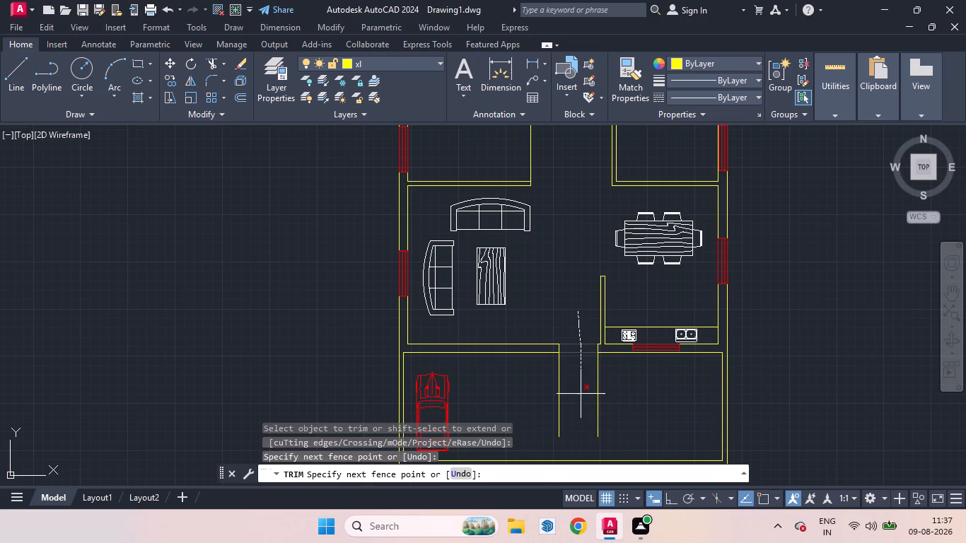
drag(581, 402, 581, 410)
drag(526, 397, 638, 393)
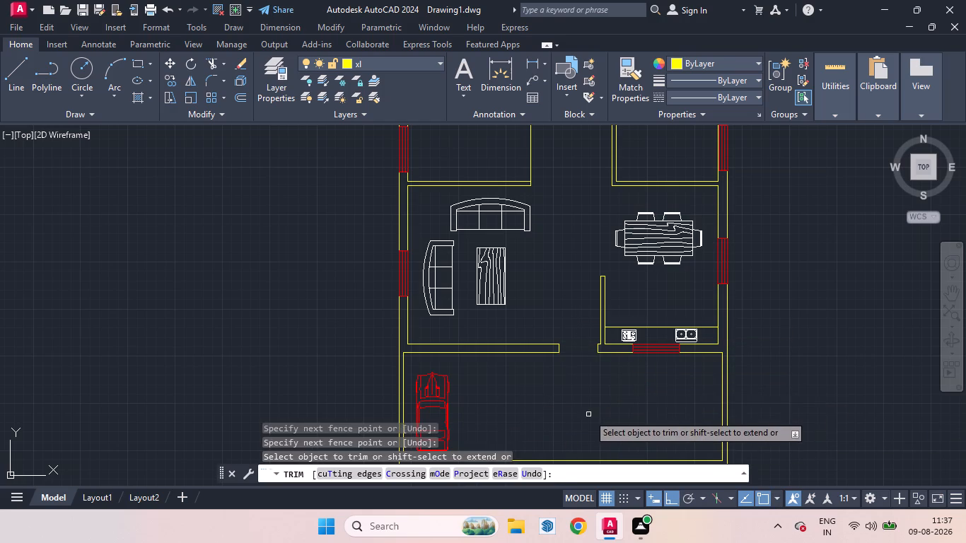
scroll(588, 404, down, 3)
scroll(662, 402, up, 1)
key(space)
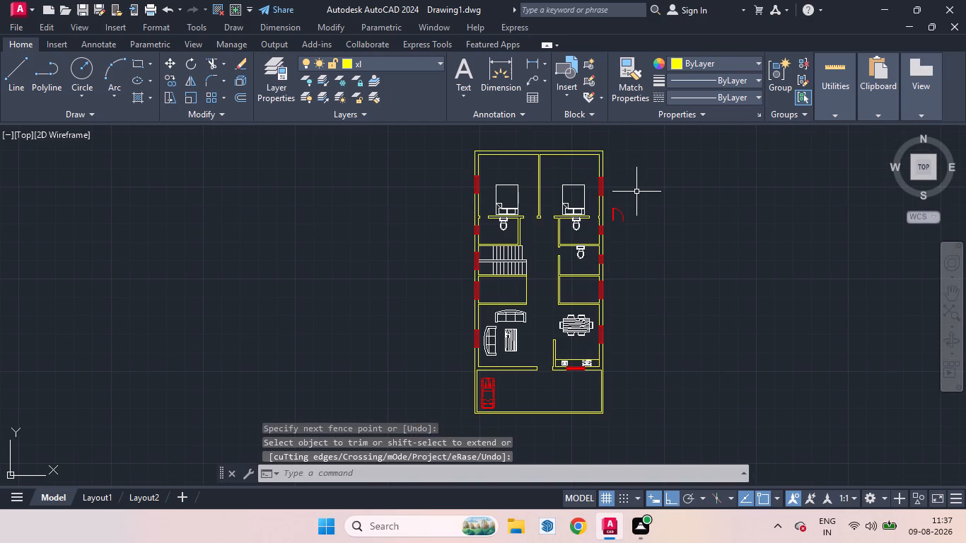
Move the loose door block from outside the east wall to the midpoint of the east bedroom doorway's west jamb.
scroll(622, 201, up, 1)
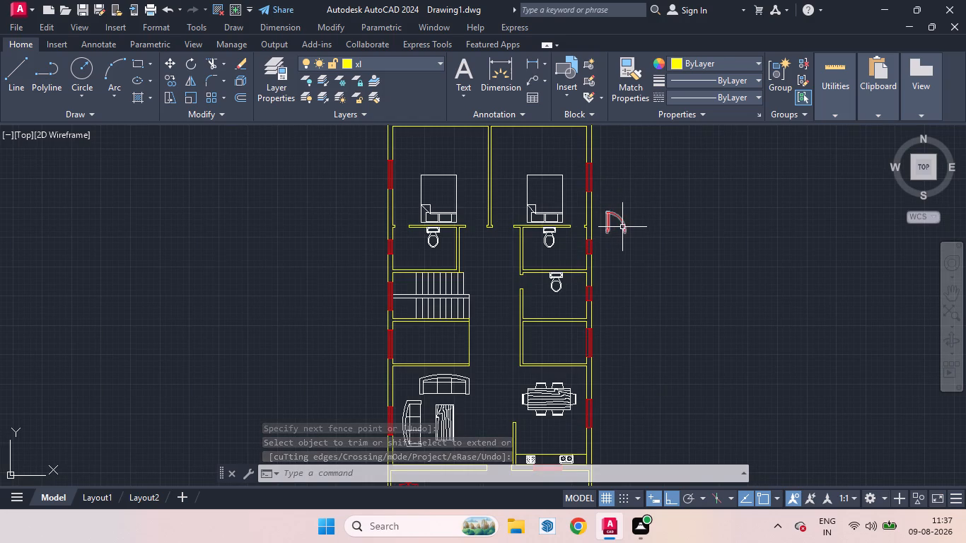
click(623, 227)
key(m)
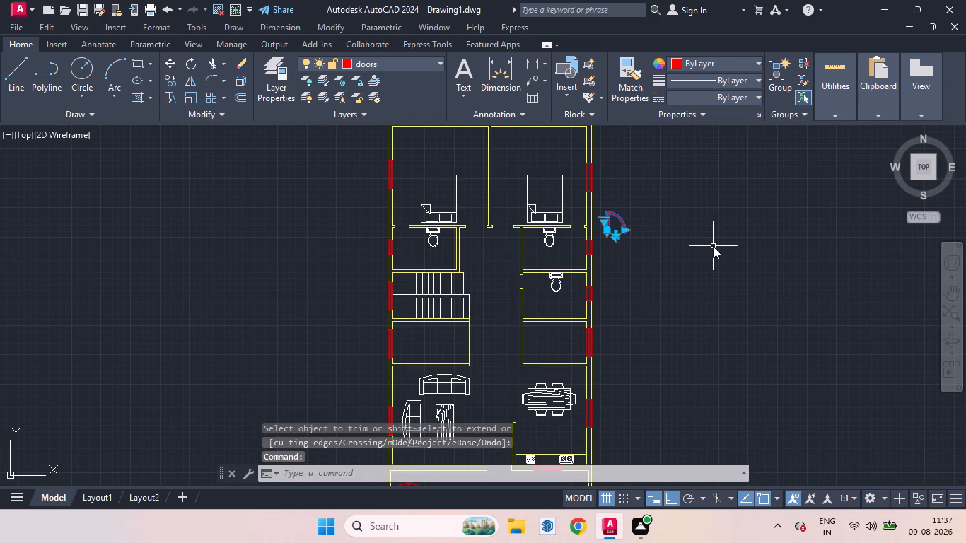
key(Return)
click(607, 234)
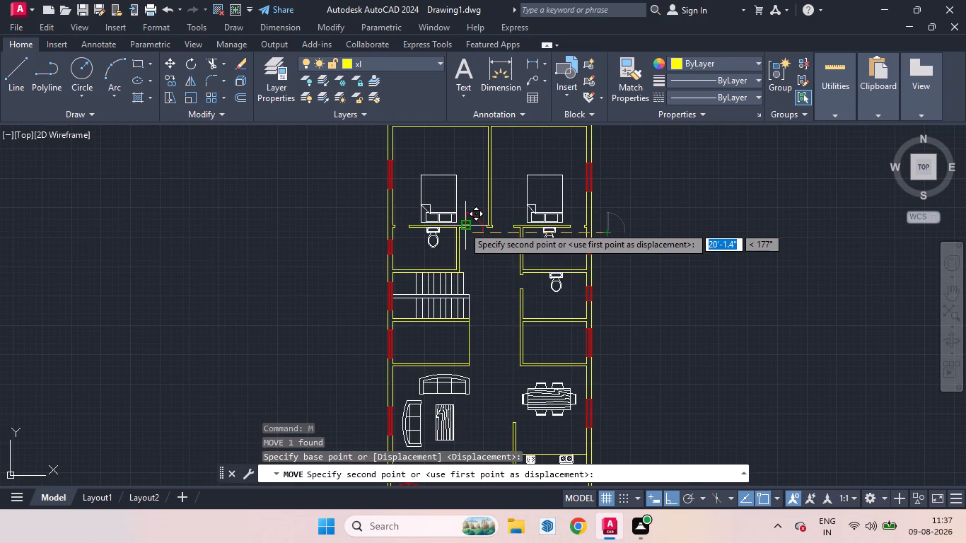
scroll(499, 209, up, 2)
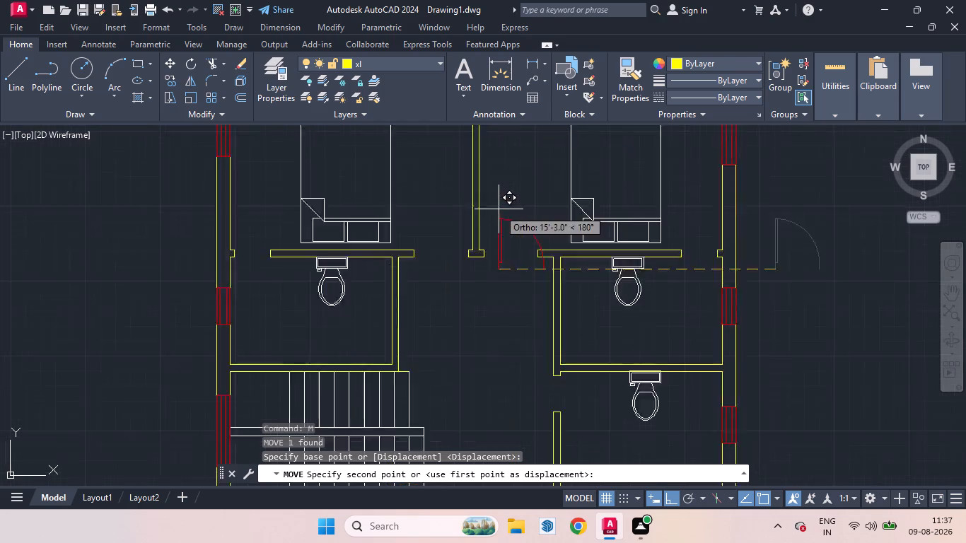
scroll(499, 209, up, 2)
click(668, 499)
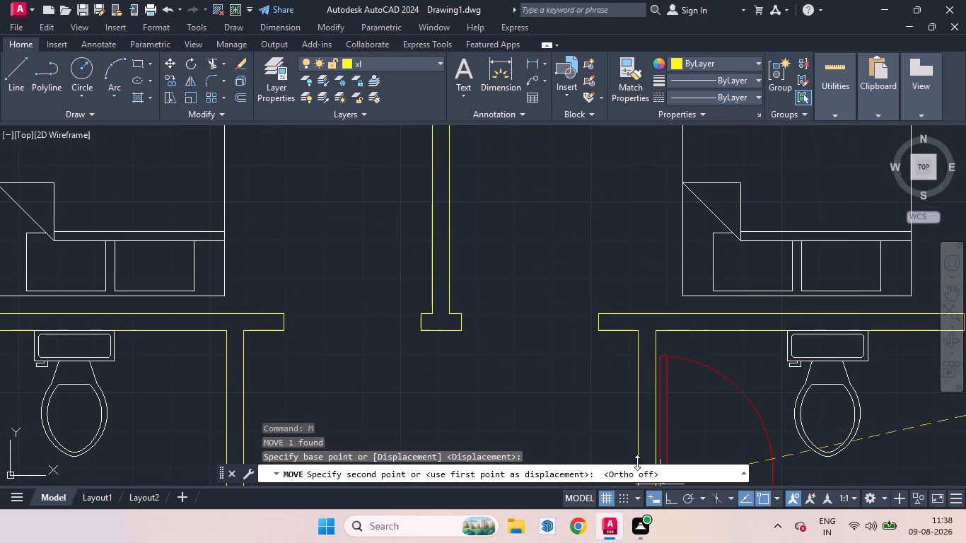
click(460, 321)
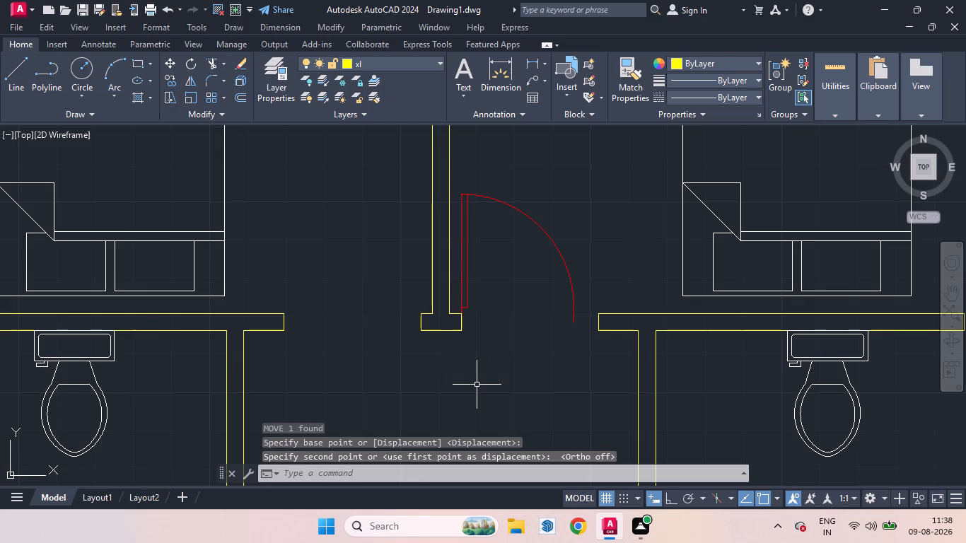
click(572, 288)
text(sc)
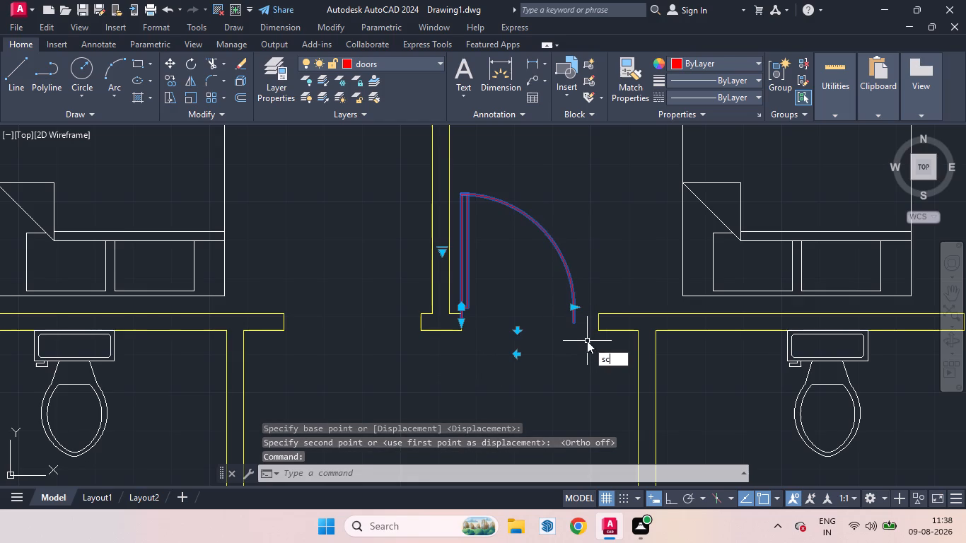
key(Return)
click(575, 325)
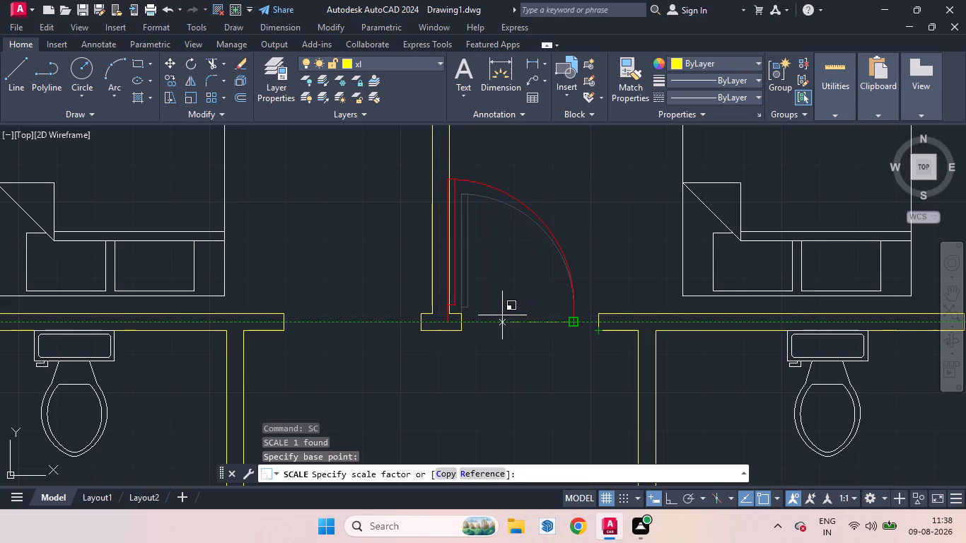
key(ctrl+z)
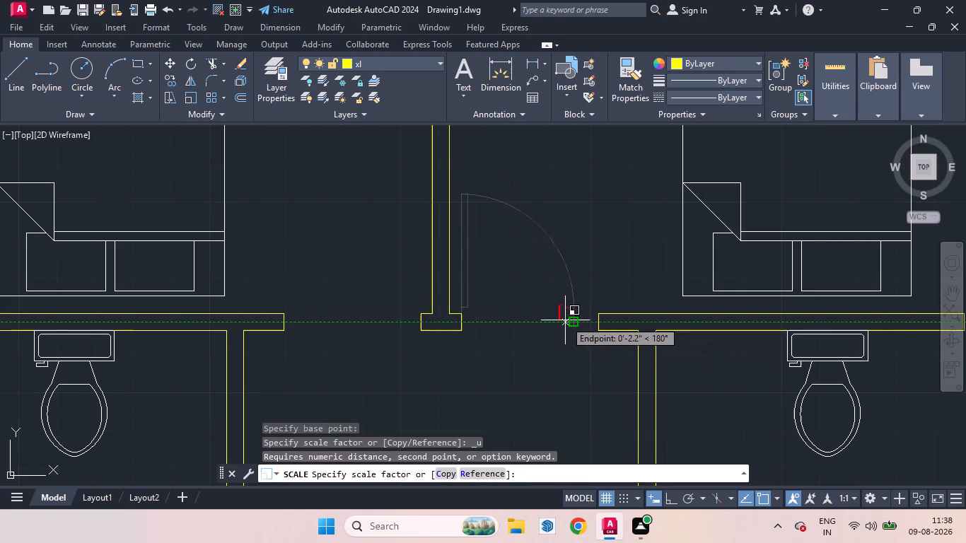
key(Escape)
Scale the east bedroom door about its hinge-side base point so that it spans the opening to the east jamb.
click(469, 289)
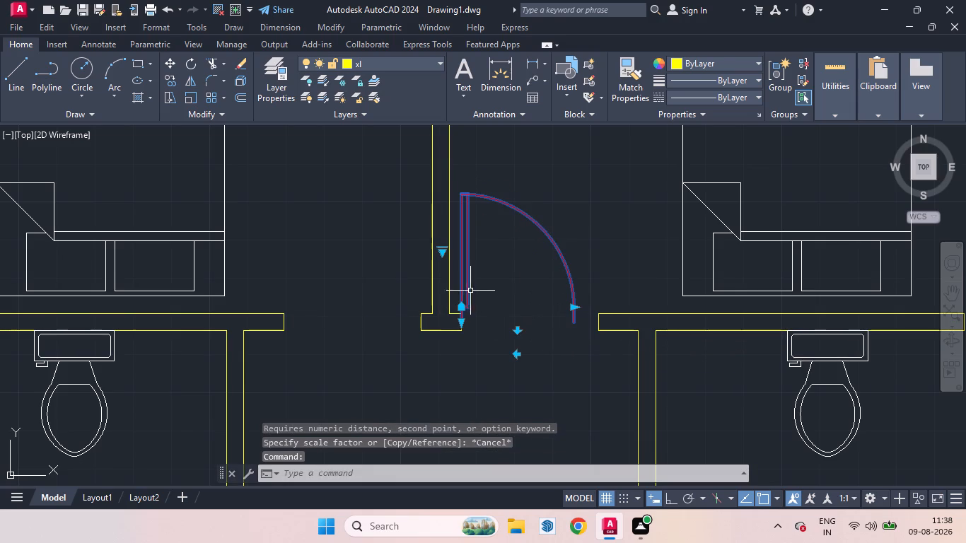
text(sc)
key(Return)
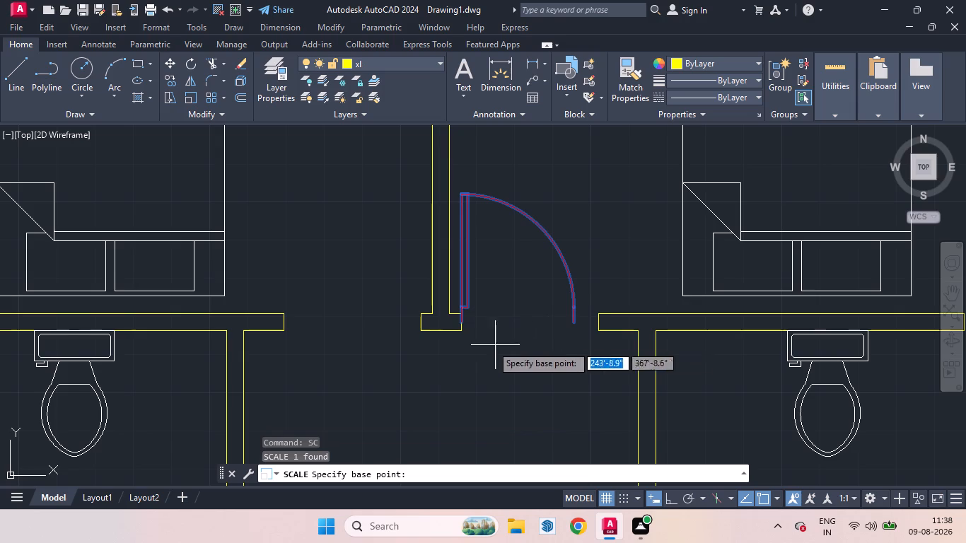
click(462, 327)
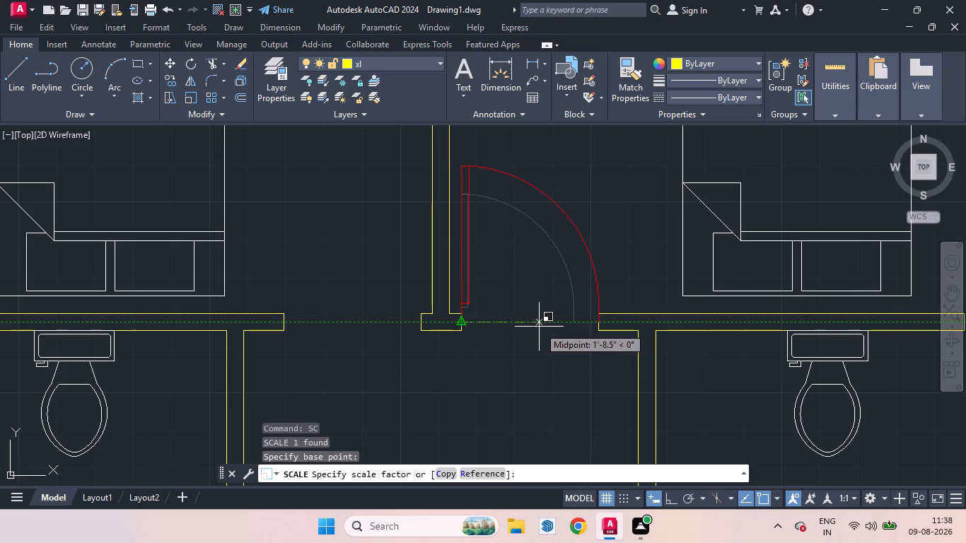
click(539, 327)
Mirror the east bedroom door westward about a vertical line through its hinge point, keeping the original.
scroll(542, 344, down, 3)
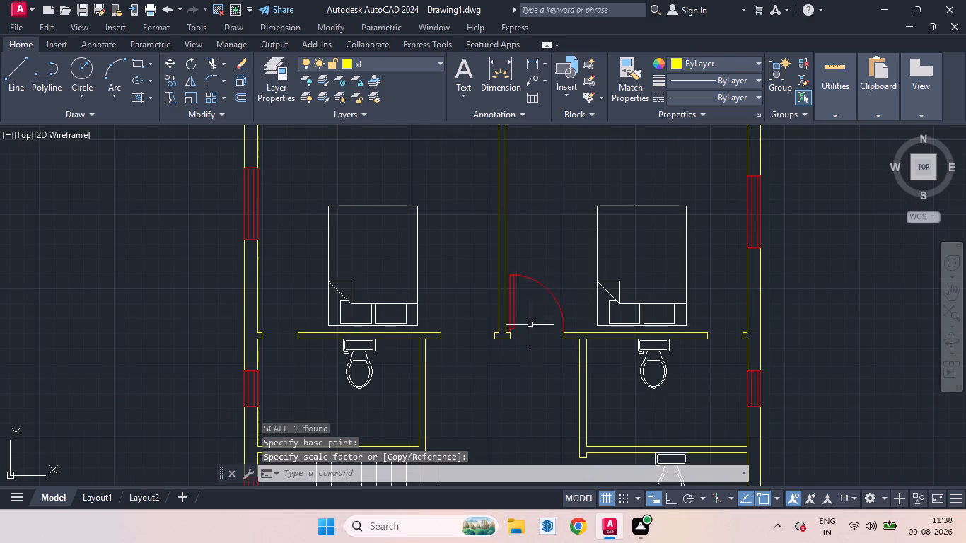
scroll(528, 329, down, 1)
scroll(527, 322, up, 2)
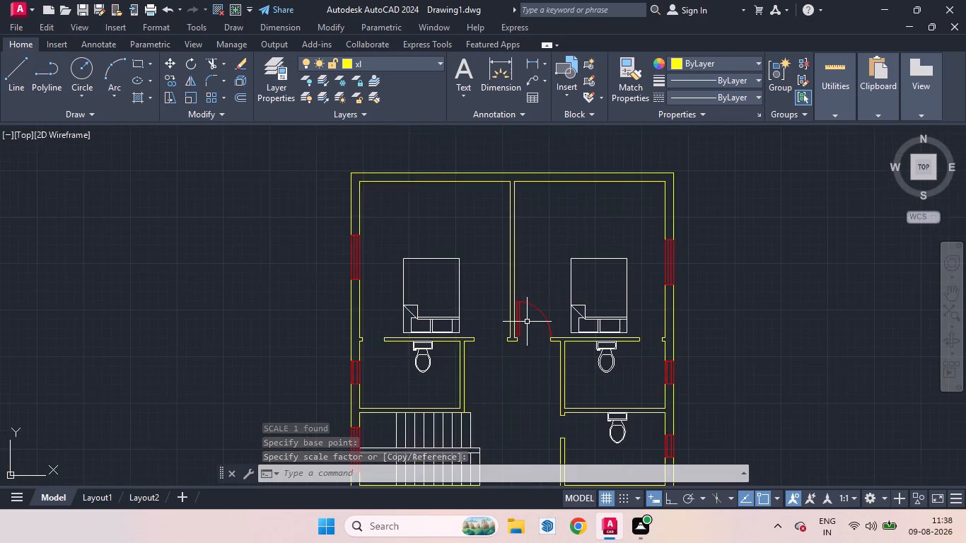
scroll(527, 322, up, 1)
click(525, 276)
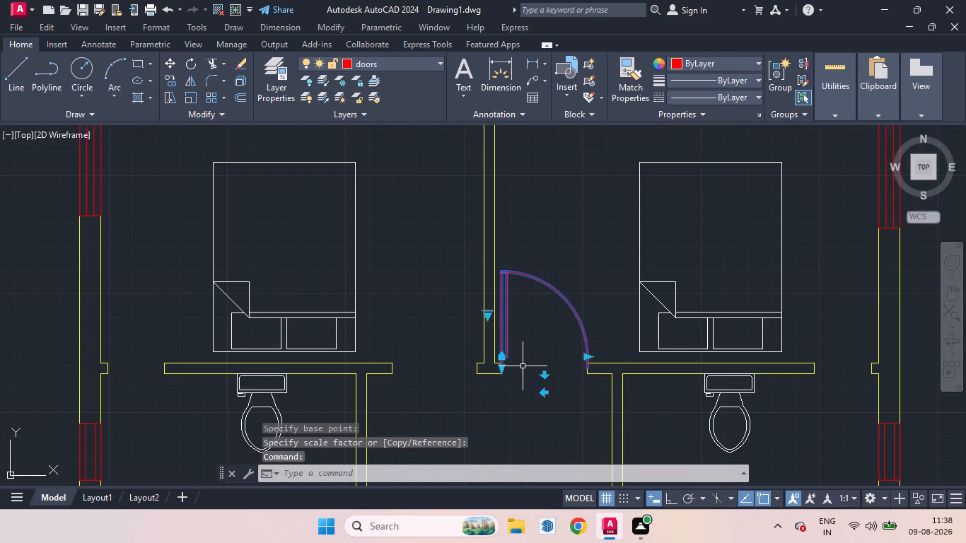
text(mi)
key(Return)
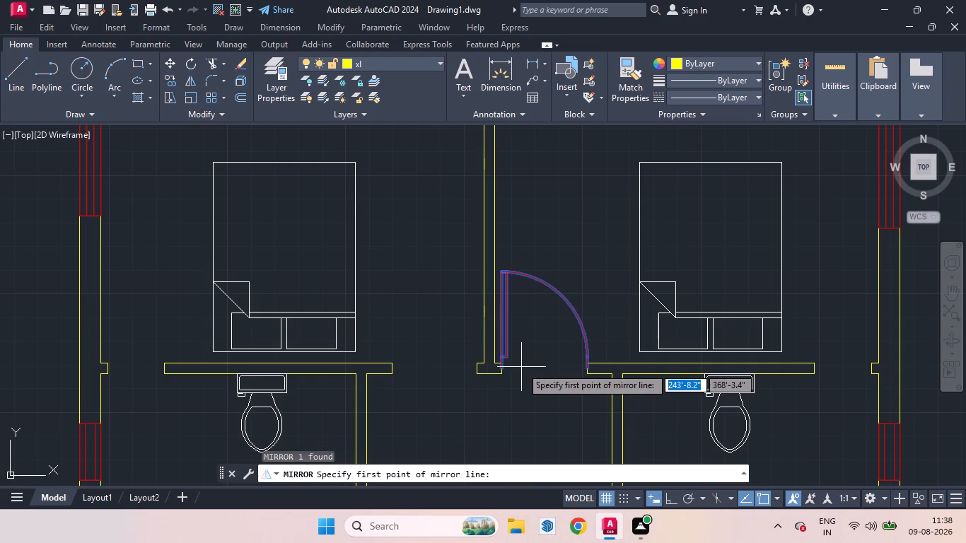
click(499, 368)
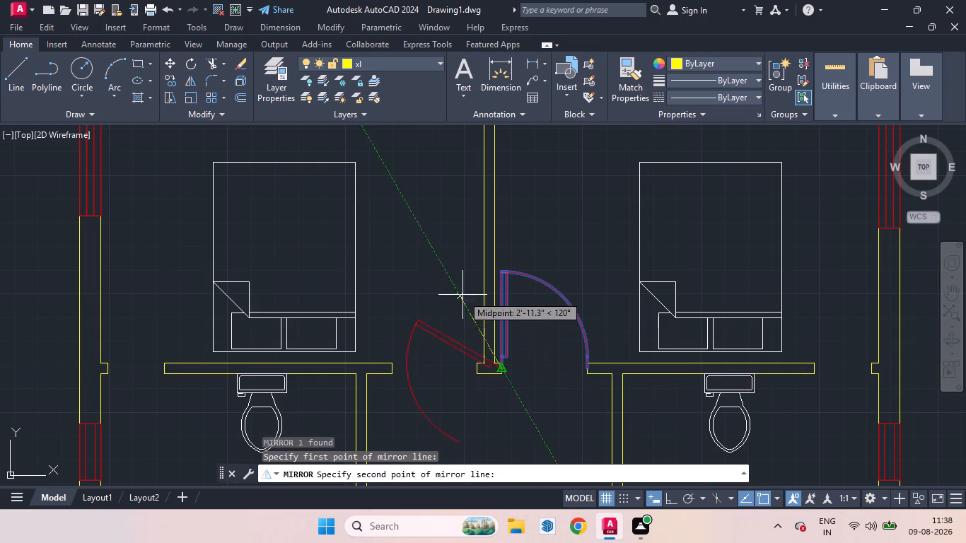
click(506, 223)
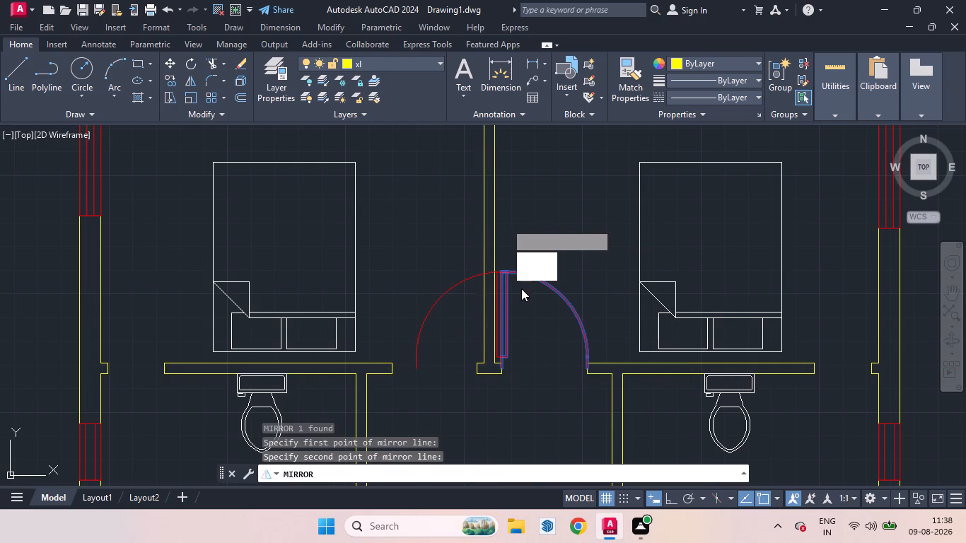
drag(528, 272, 506, 223)
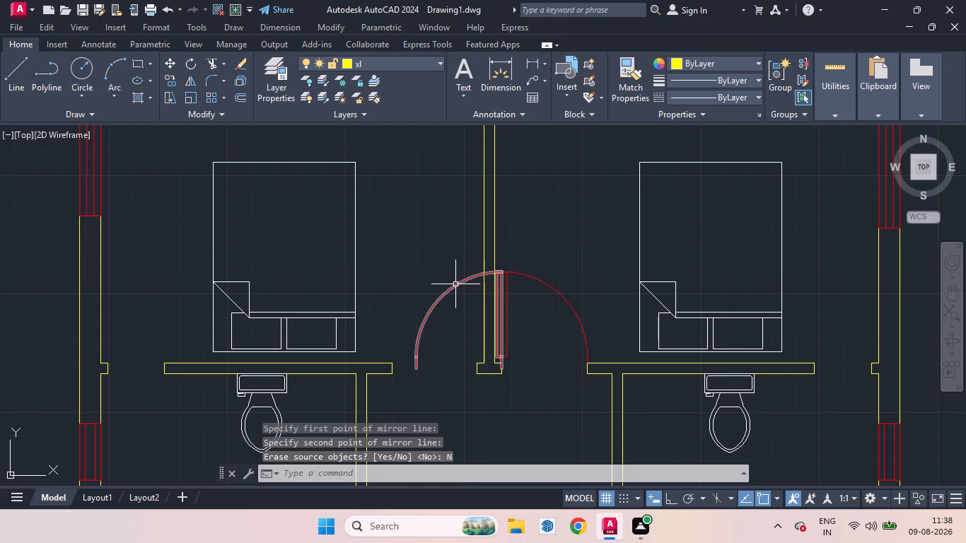
Move the mirrored door west so its swing end meets the midpoint of the west bedroom doorway's west jamb.
click(456, 284)
key(m)
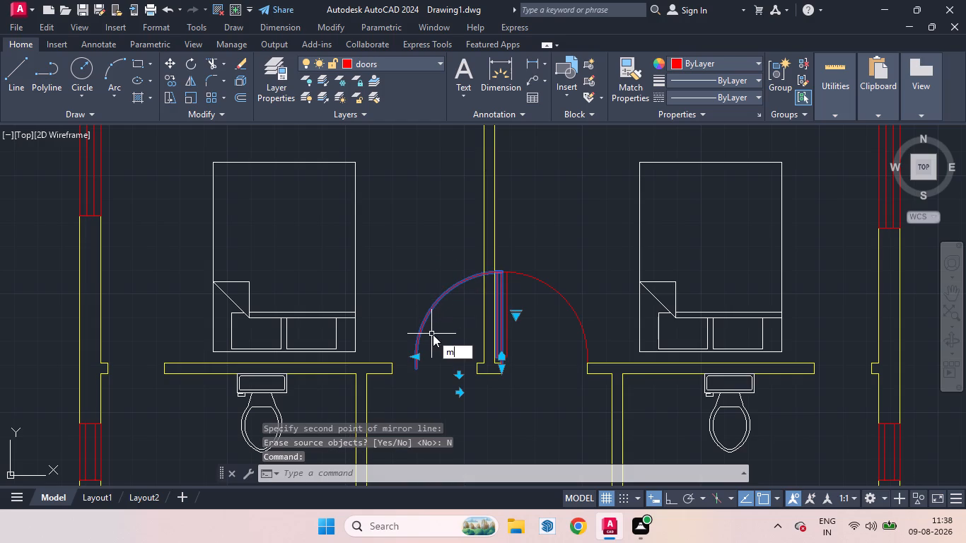
key(shift+Return)
click(416, 375)
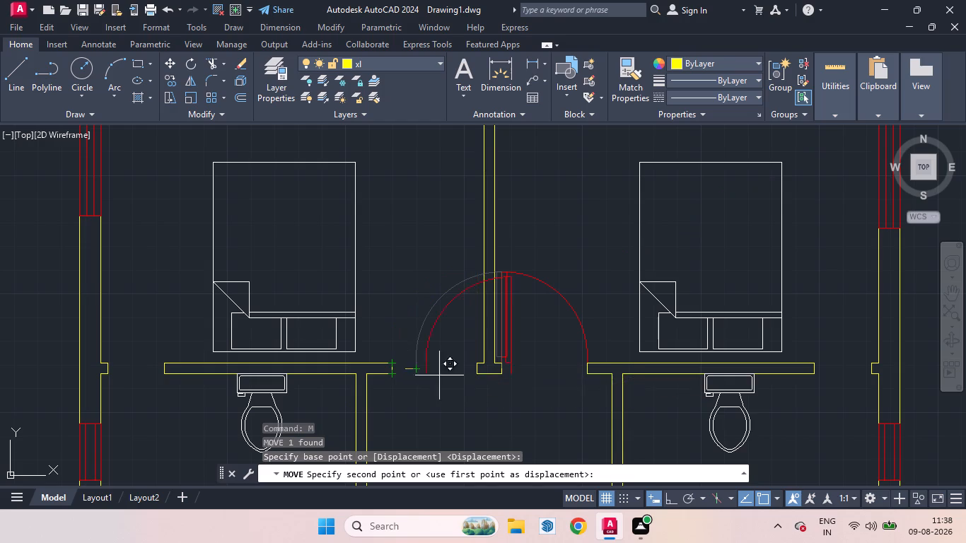
click(668, 503)
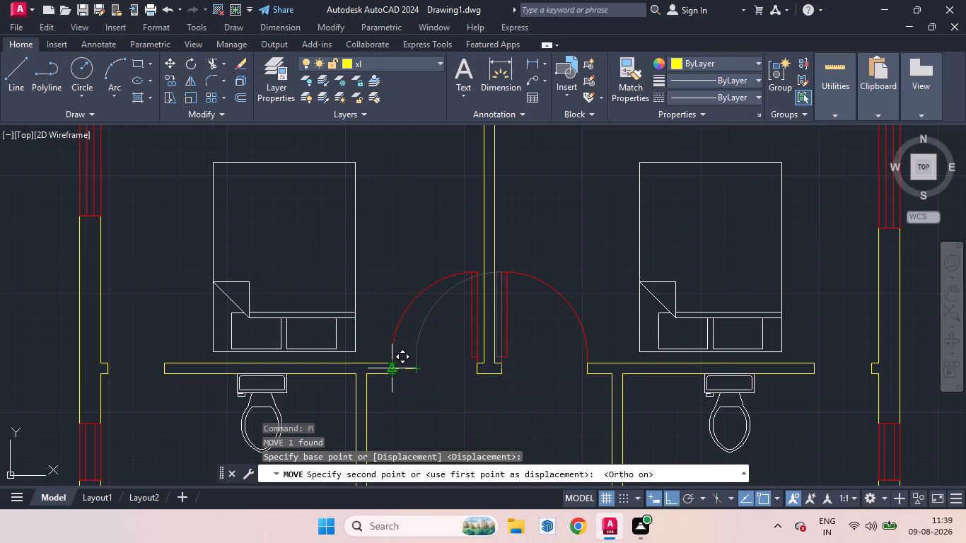
click(393, 366)
Place two copies of the east bedroom door, one above the other, in the empty space outside the east wall.
scroll(414, 385, down, 2)
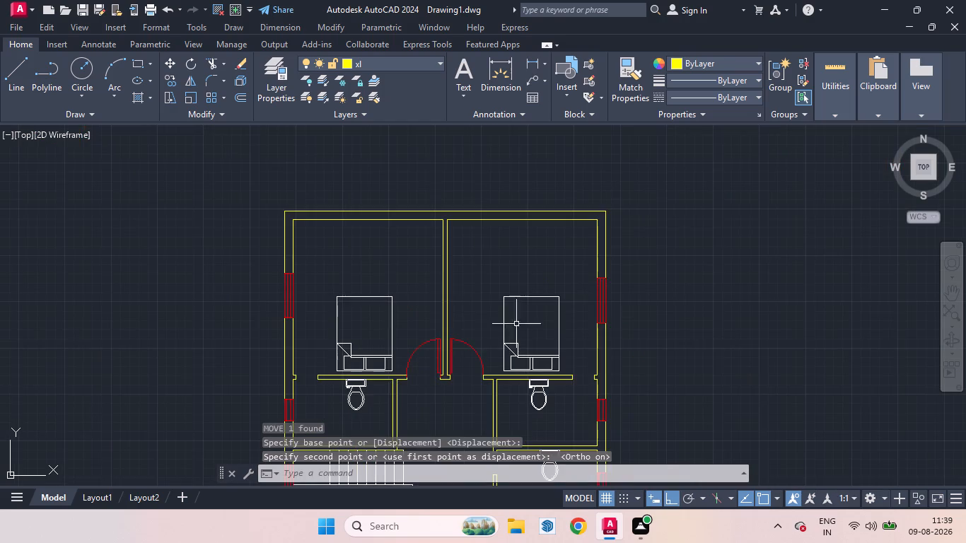
scroll(581, 318, down, 3)
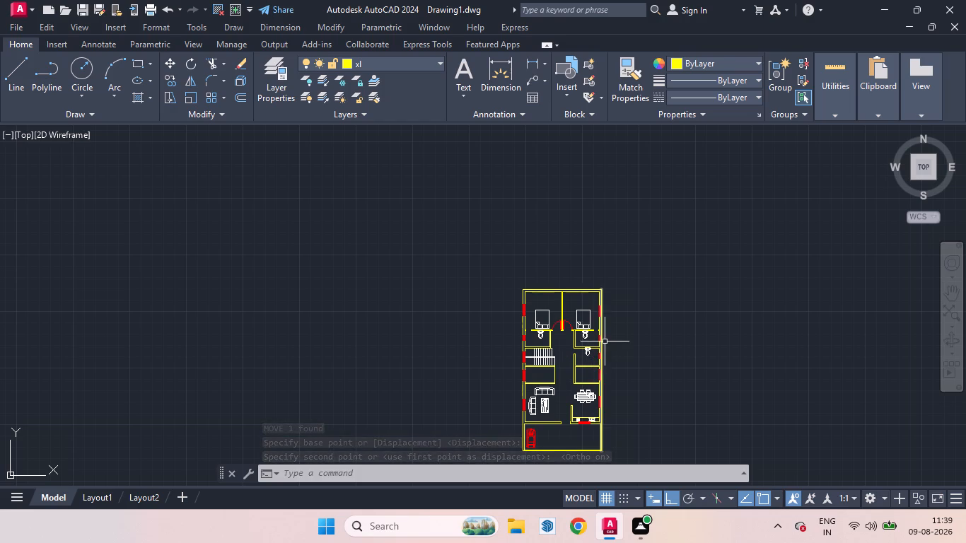
scroll(605, 340, up, 4)
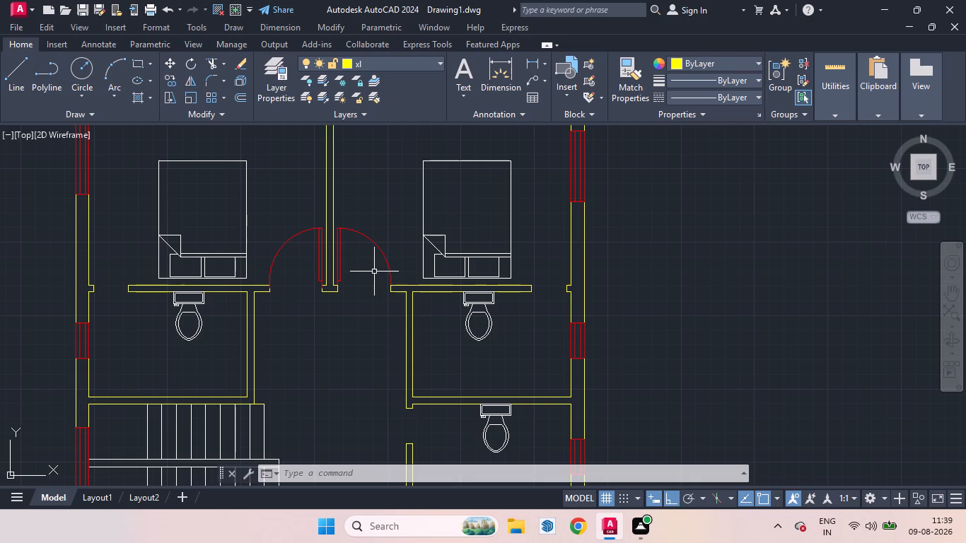
click(383, 257)
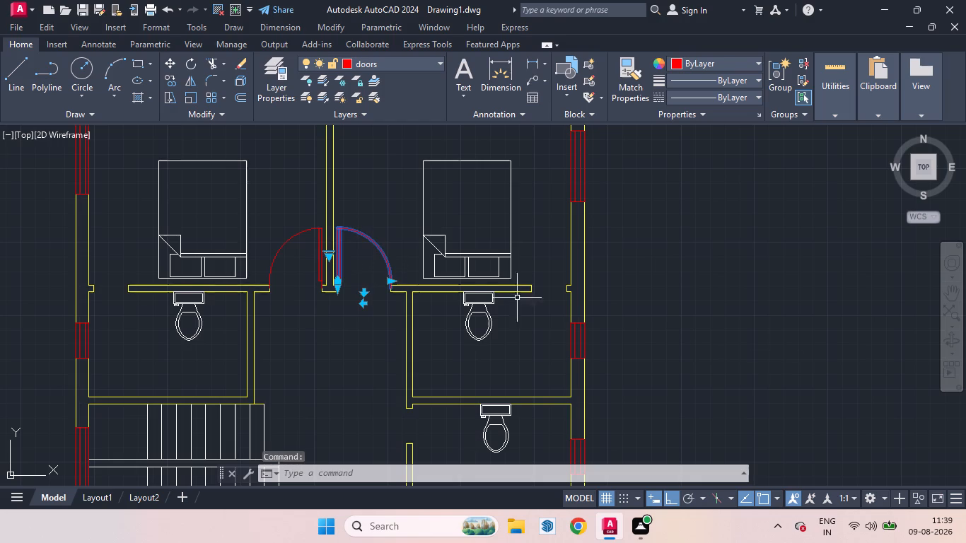
text(co)
key(Return)
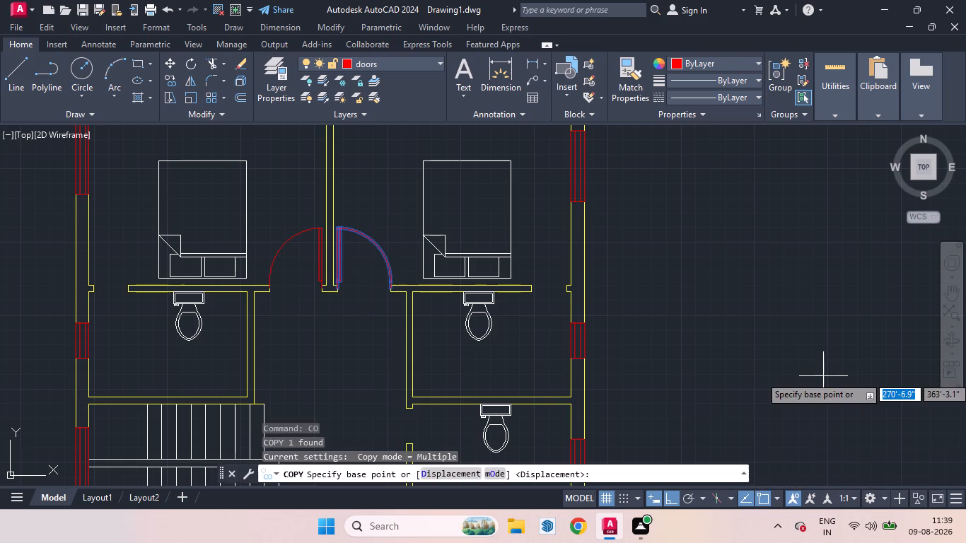
scroll(823, 376, up, 1)
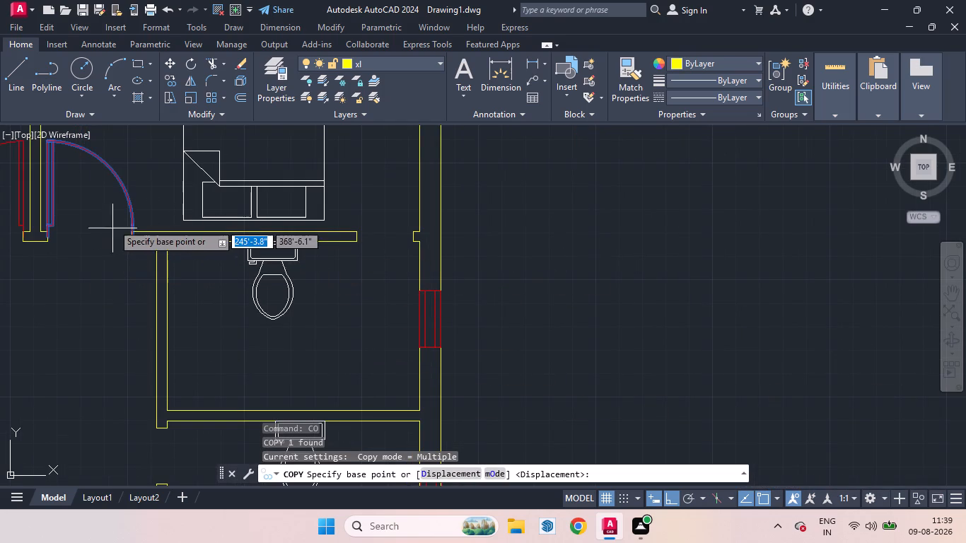
click(127, 202)
scroll(443, 286, down, 3)
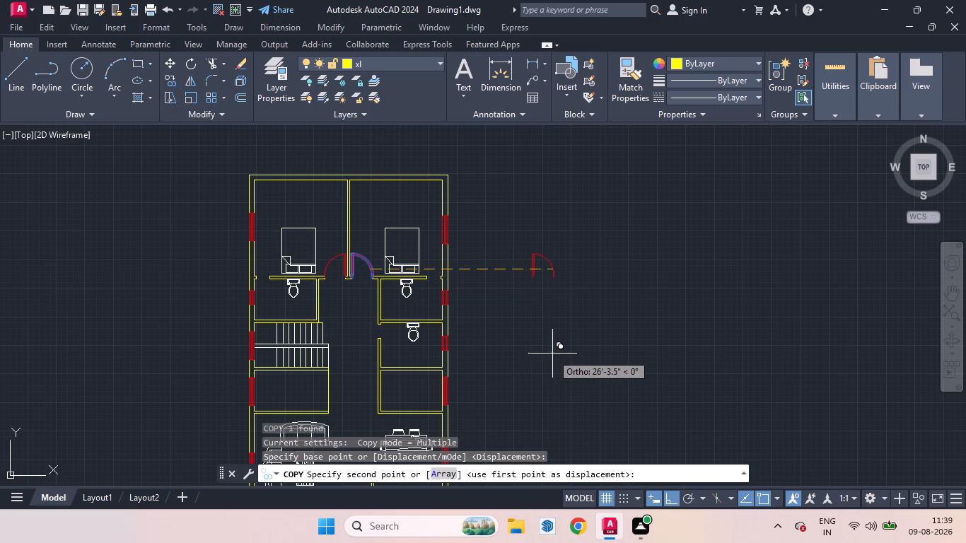
click(675, 495)
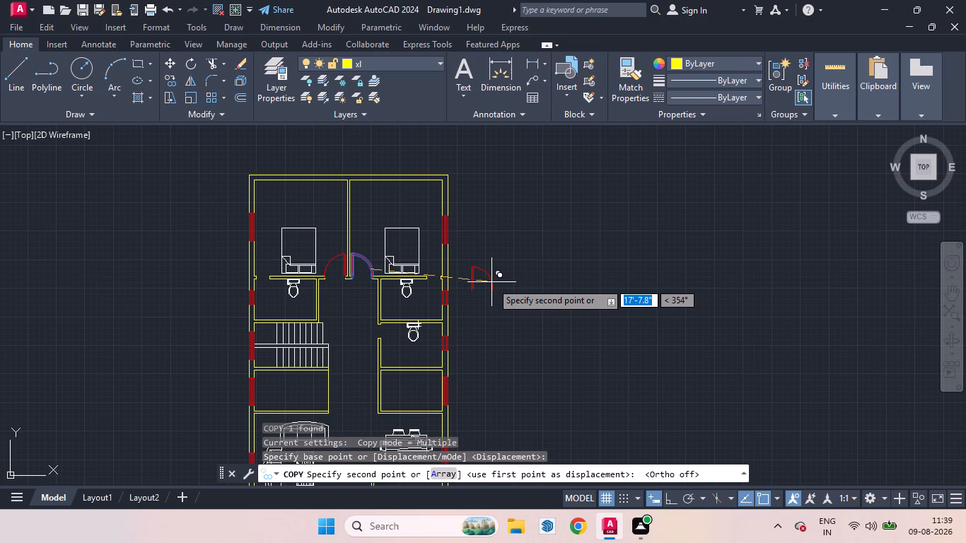
click(491, 282)
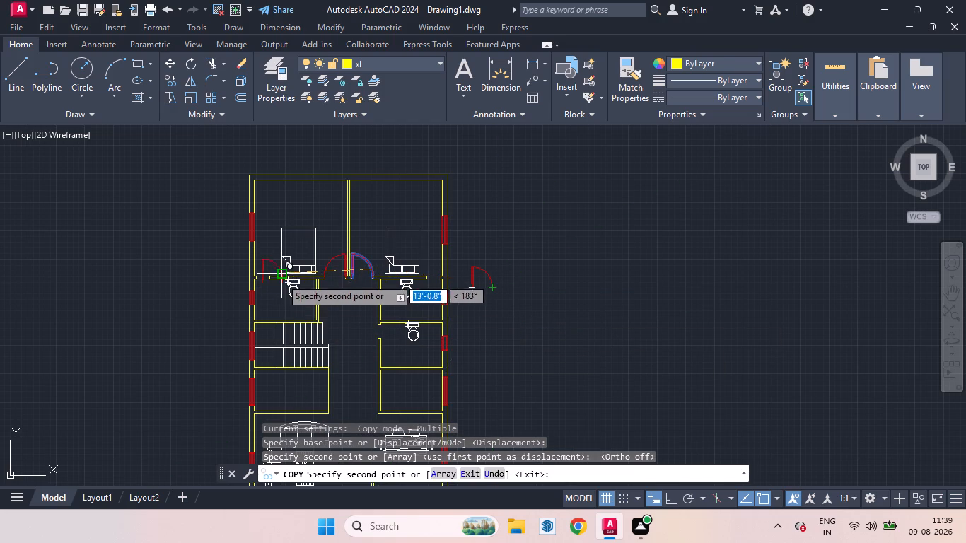
click(487, 329)
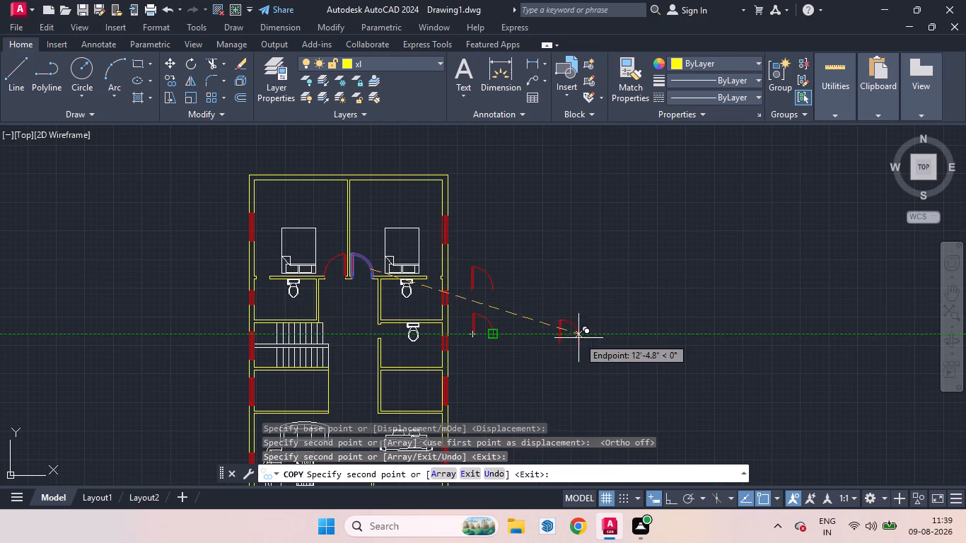
key(Escape)
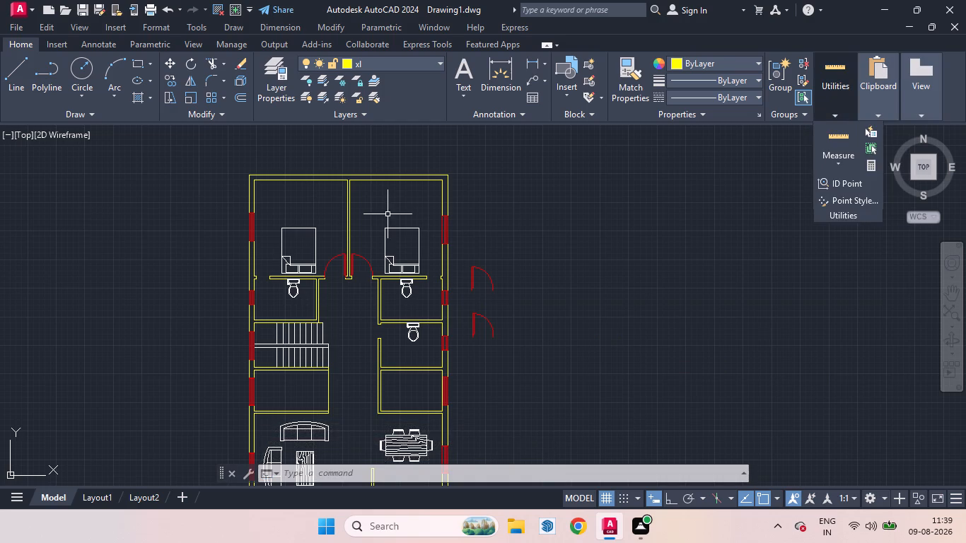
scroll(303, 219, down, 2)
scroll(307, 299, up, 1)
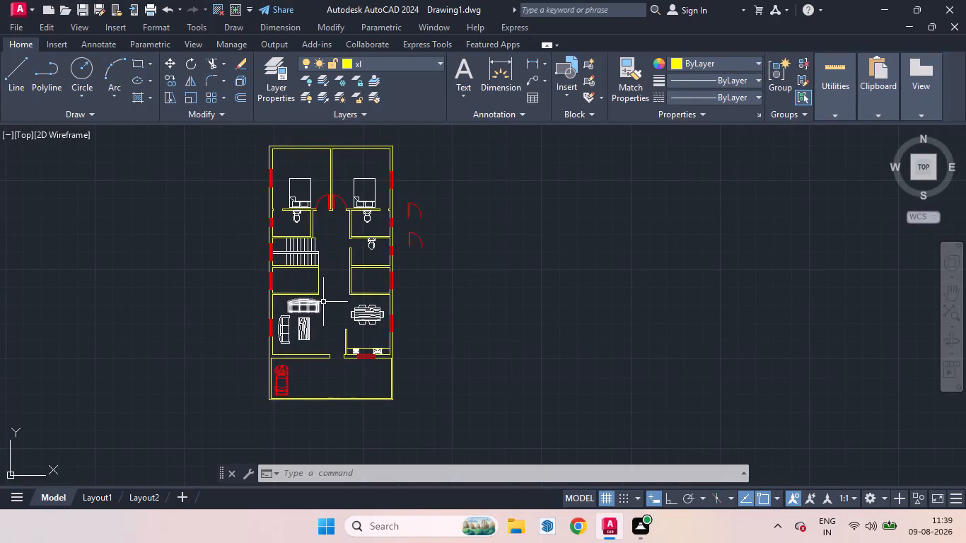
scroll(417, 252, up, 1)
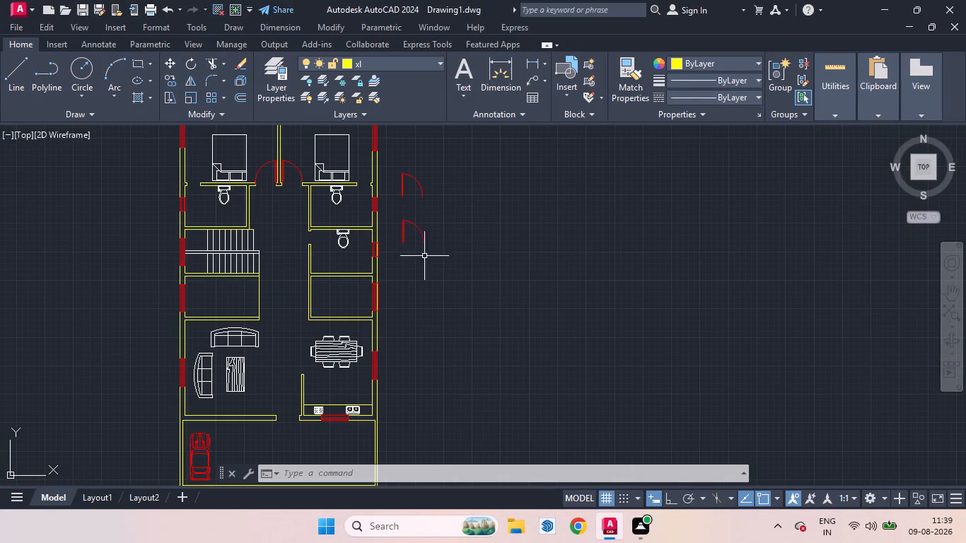
Rotate the upper spare door outside the east wall by 180 degrees about its hinge-side base point, with Ortho on.
scroll(436, 259, down, 1)
scroll(296, 200, up, 2)
scroll(370, 214, down, 2)
scroll(330, 218, up, 2)
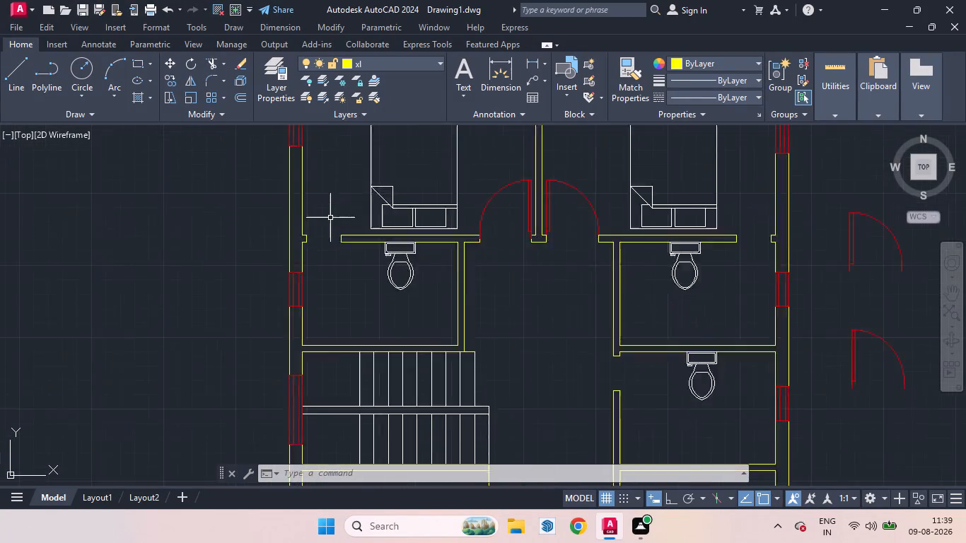
scroll(330, 218, up, 2)
scroll(387, 228, down, 1)
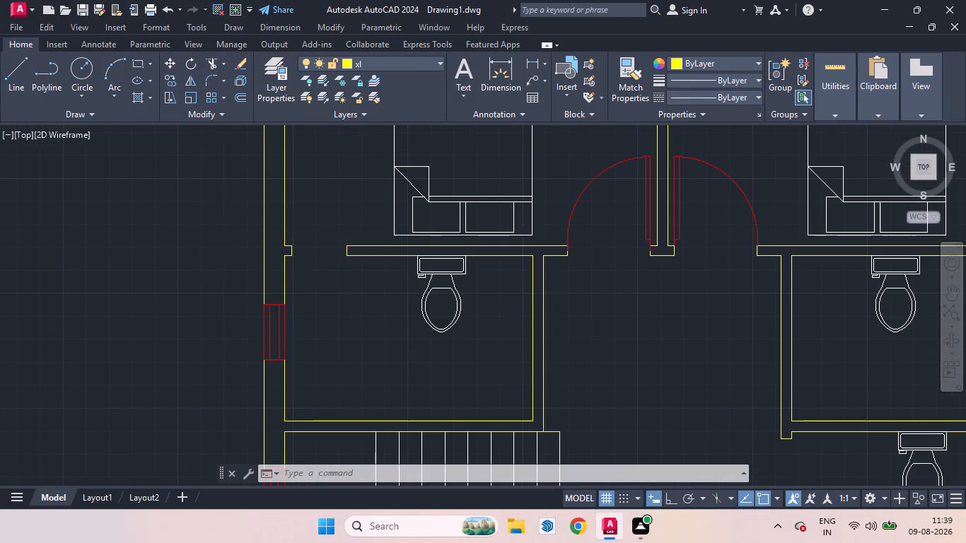
scroll(387, 228, down, 3)
scroll(563, 211, up, 1)
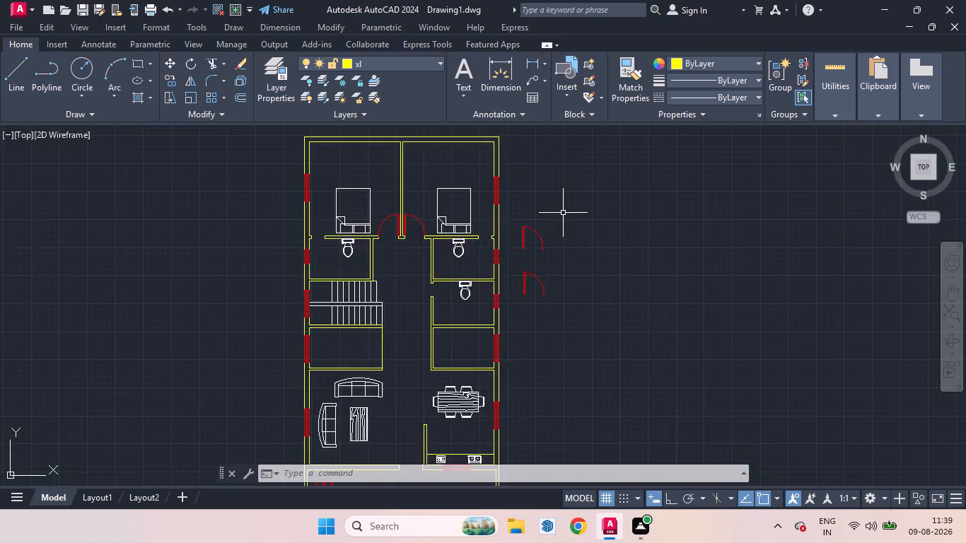
scroll(563, 213, up, 2)
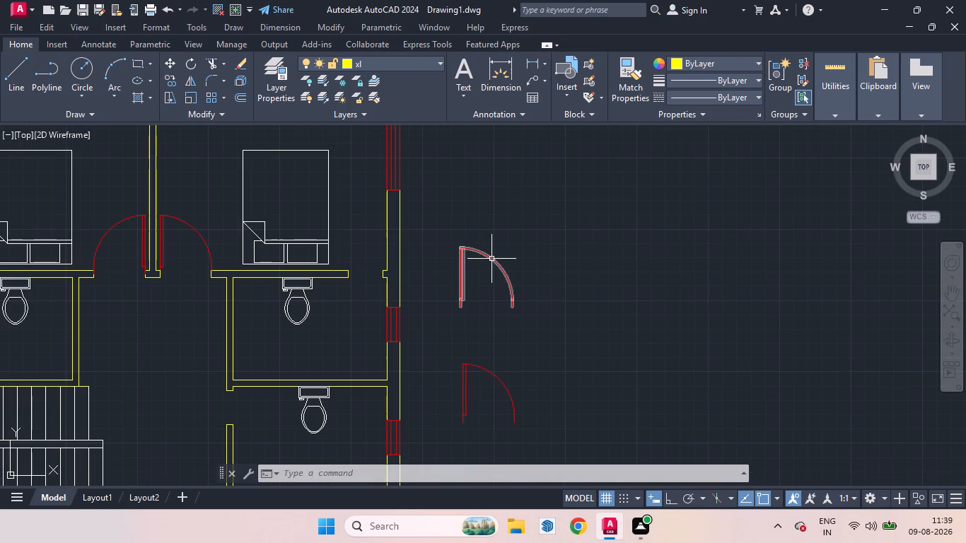
click(491, 259)
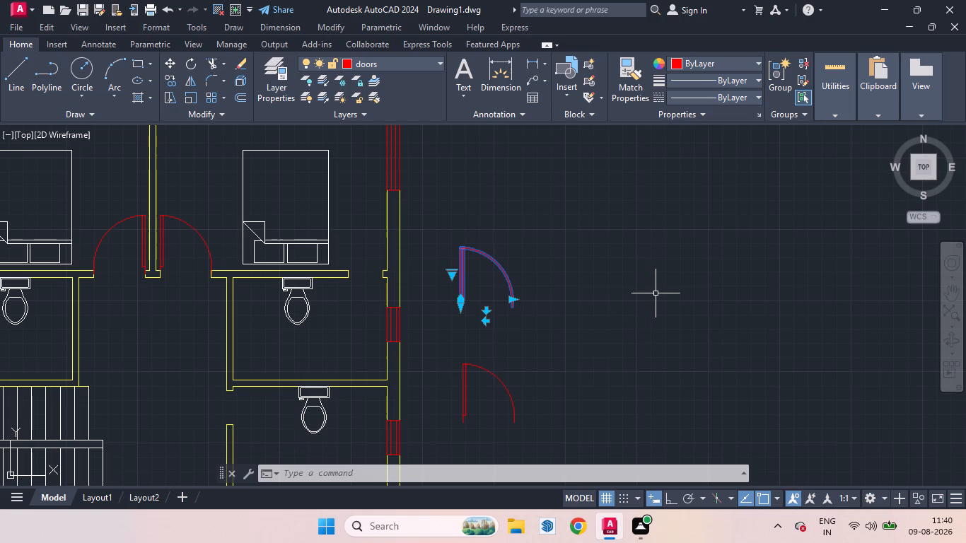
text(ro)
key(Return)
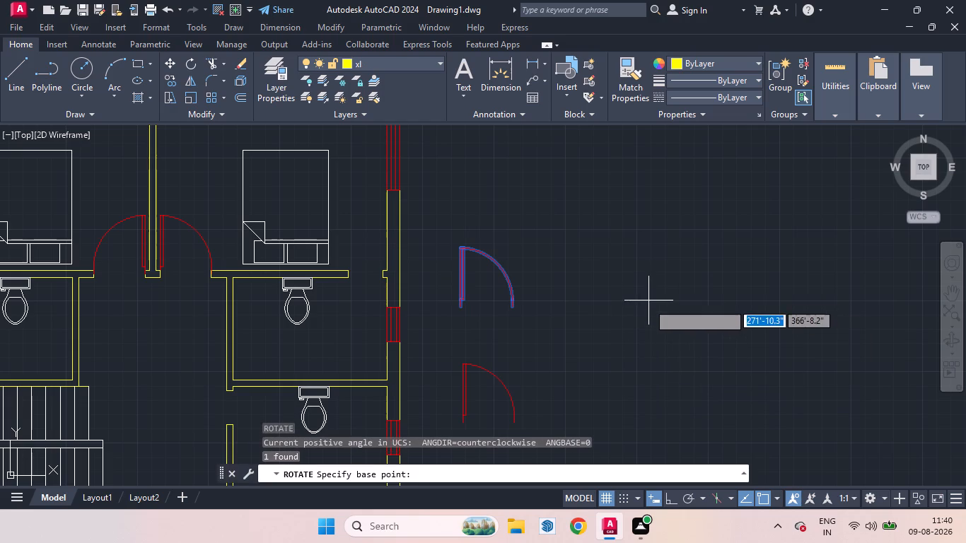
click(456, 310)
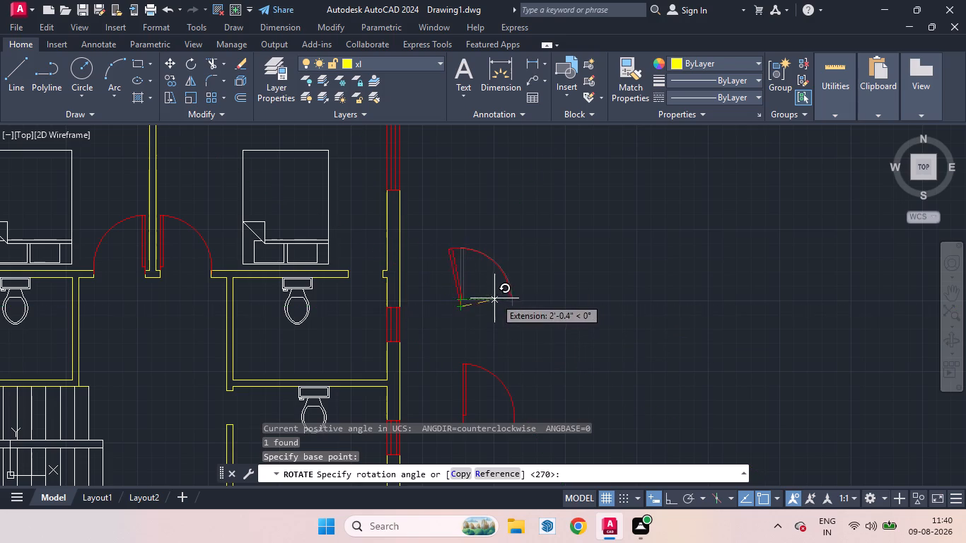
click(670, 502)
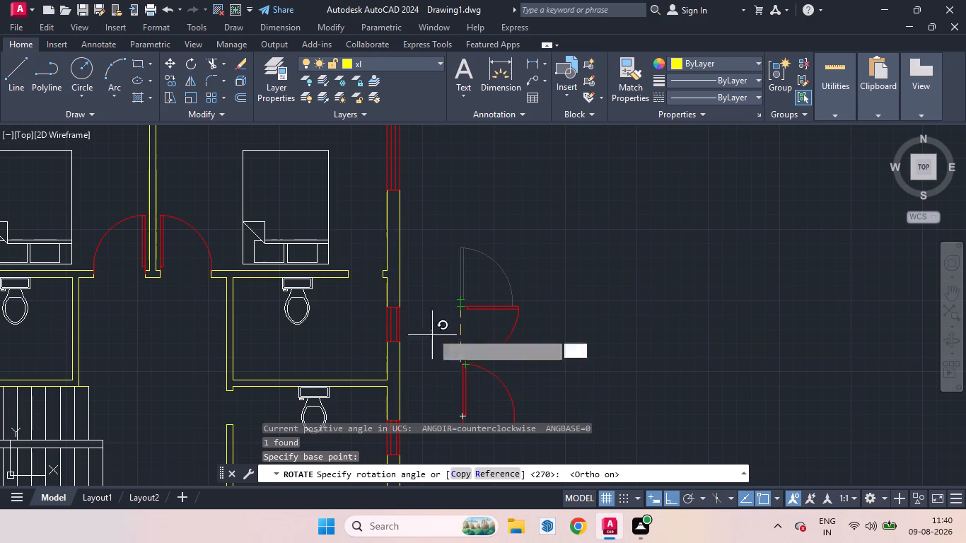
click(440, 305)
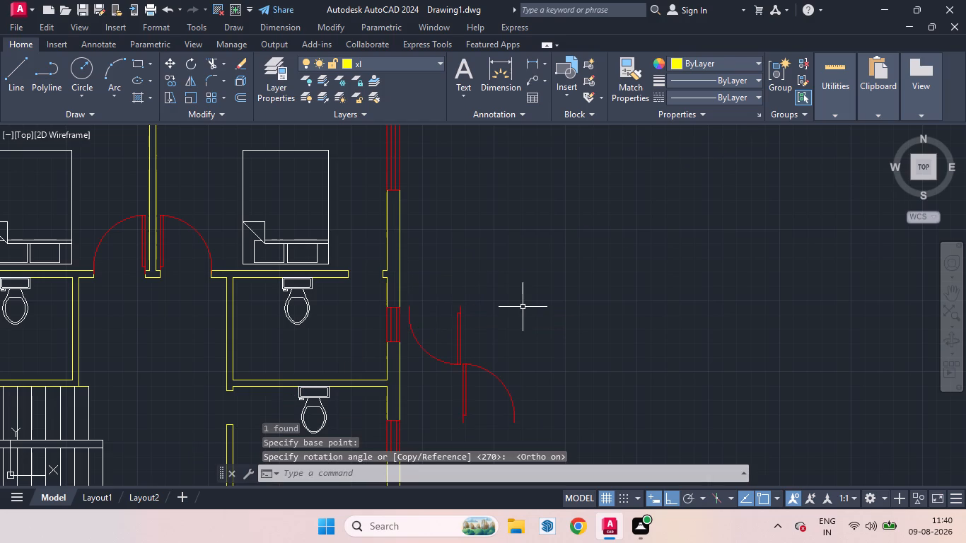
Move the rotated door by its hinge-side end to the midpoint of the east bathroom doorway's east jamb.
click(460, 328)
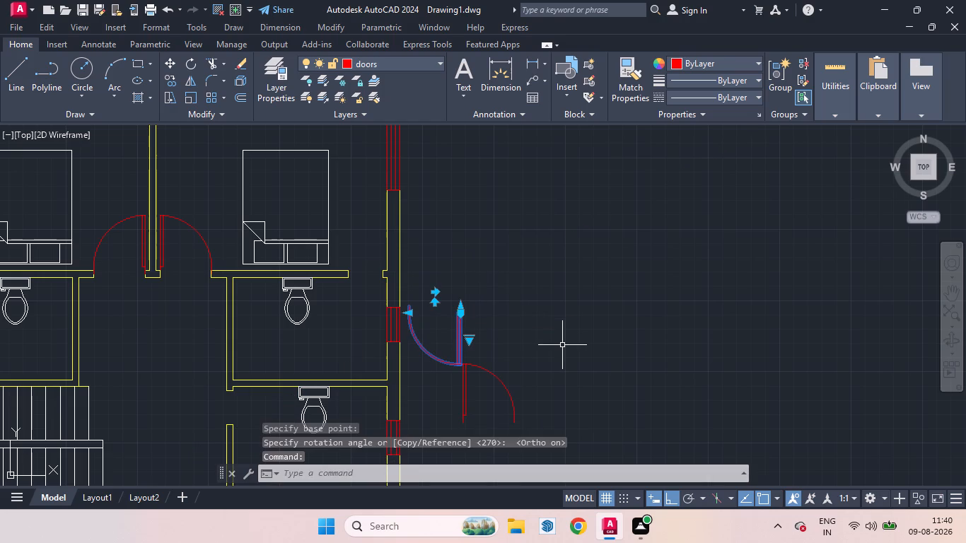
key(m)
key(Return)
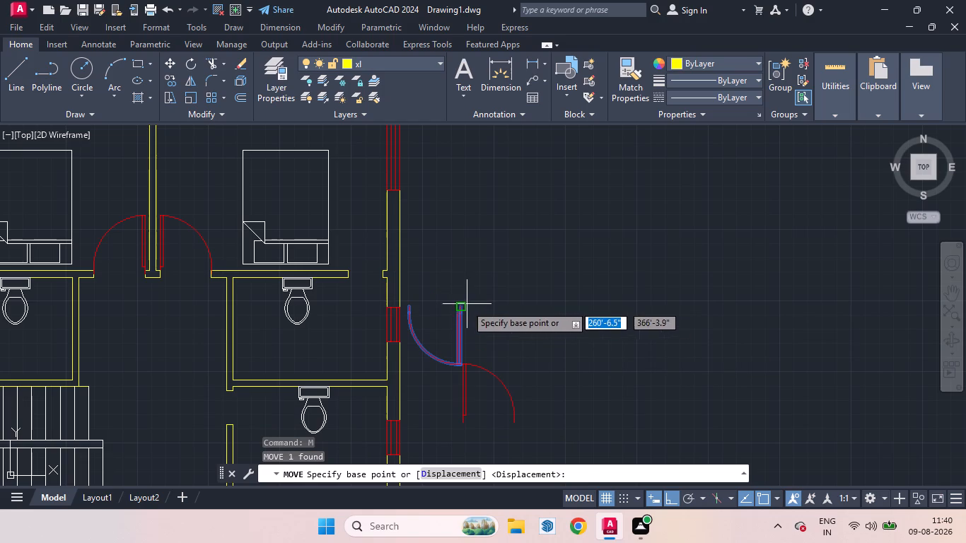
click(465, 305)
scroll(383, 280, up, 5)
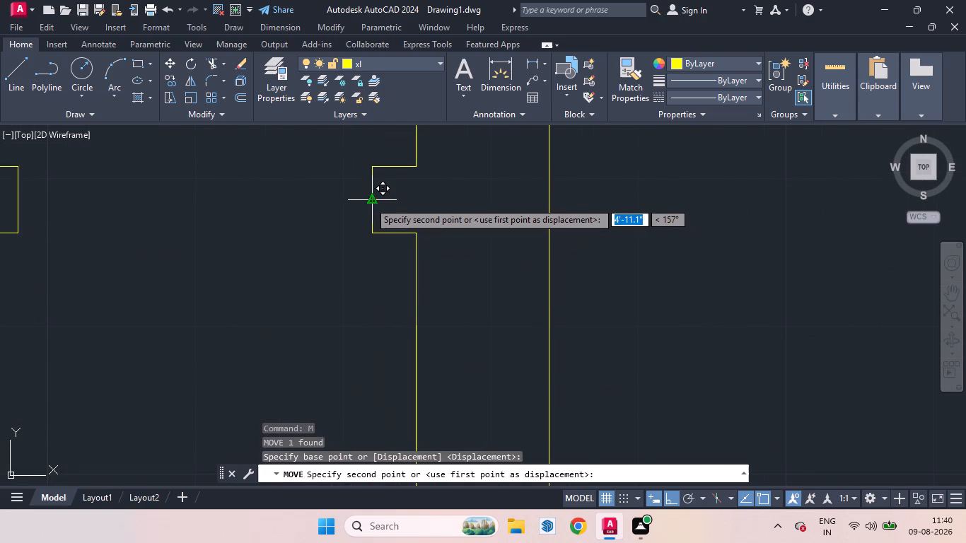
click(369, 202)
scroll(443, 243, down, 4)
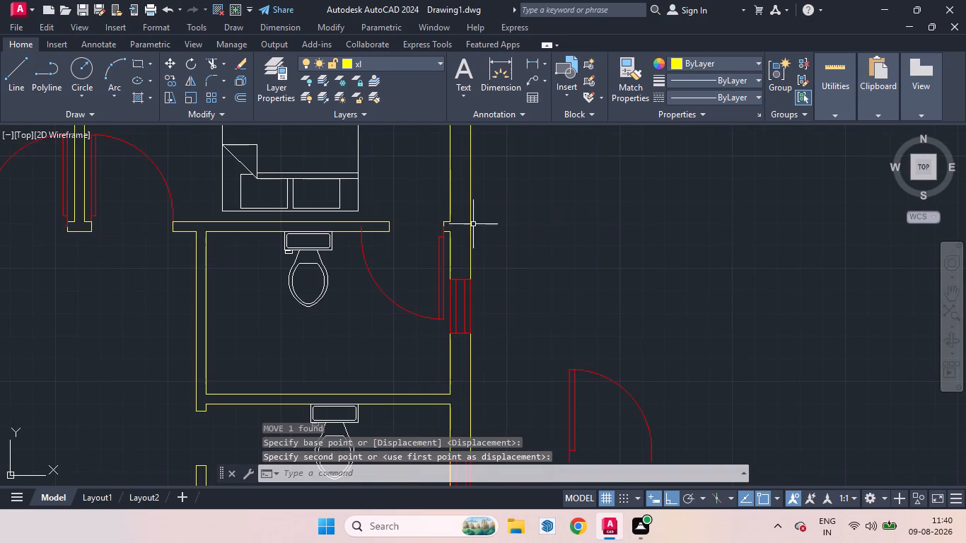
Scale the east bathroom door about its hinge-side base point so that it spans the opening to the west jamb.
click(444, 300)
text(sc)
key(Return)
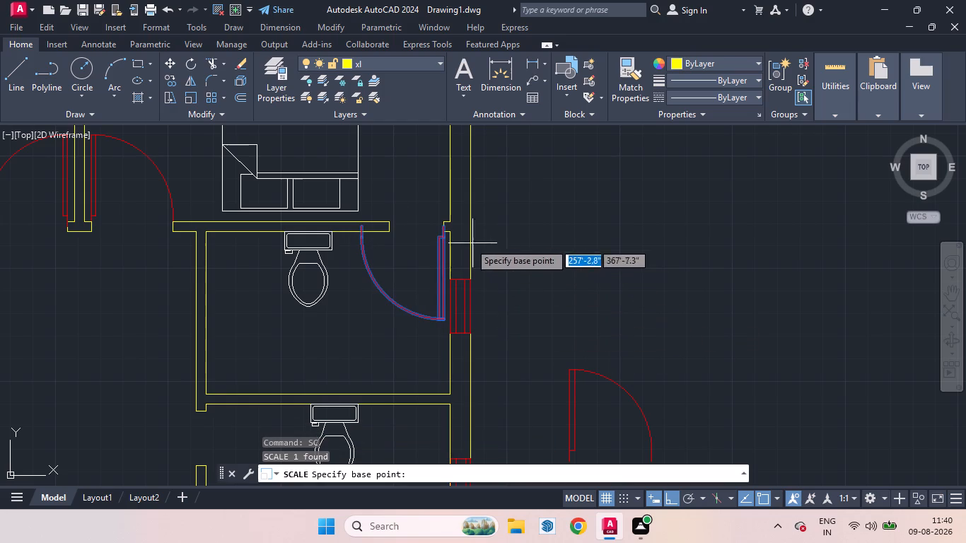
click(441, 226)
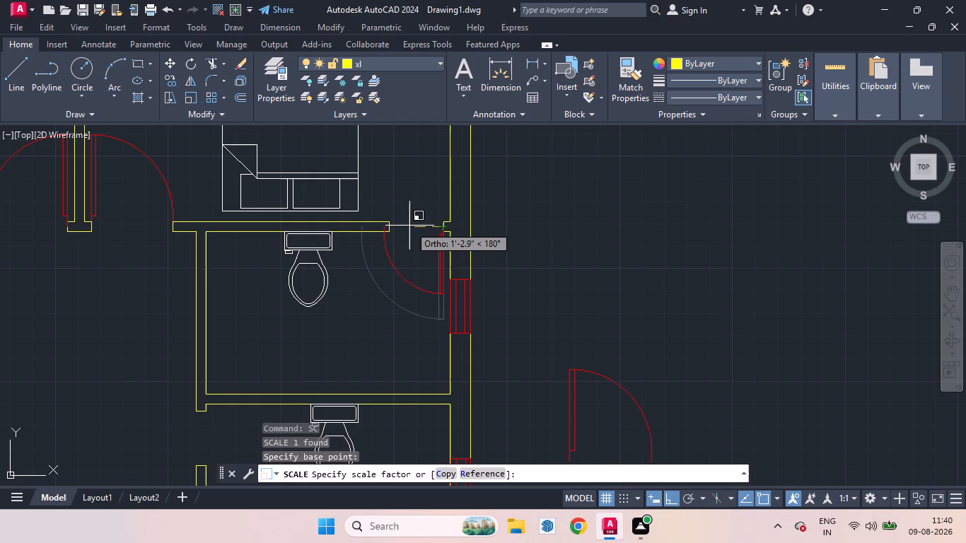
scroll(401, 231, up, 3)
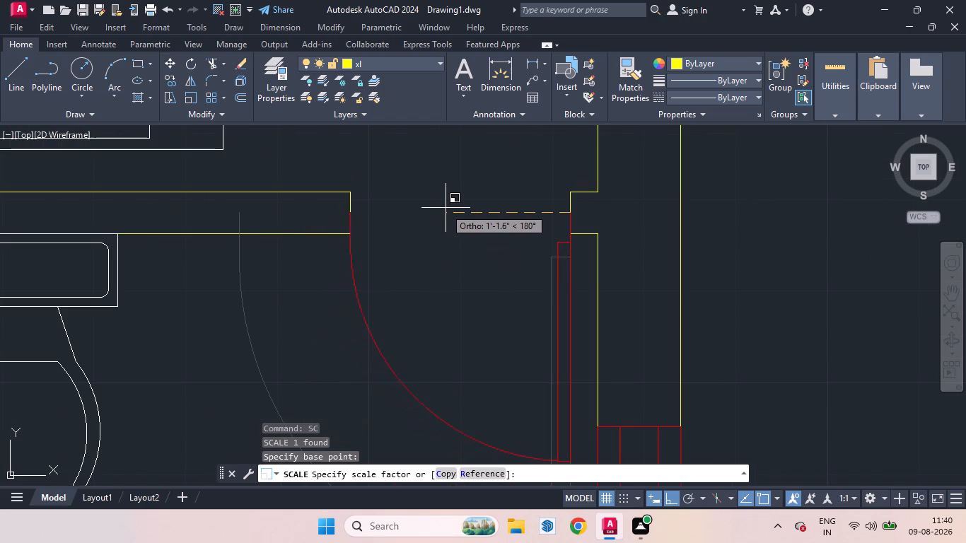
click(446, 208)
scroll(441, 243, down, 1)
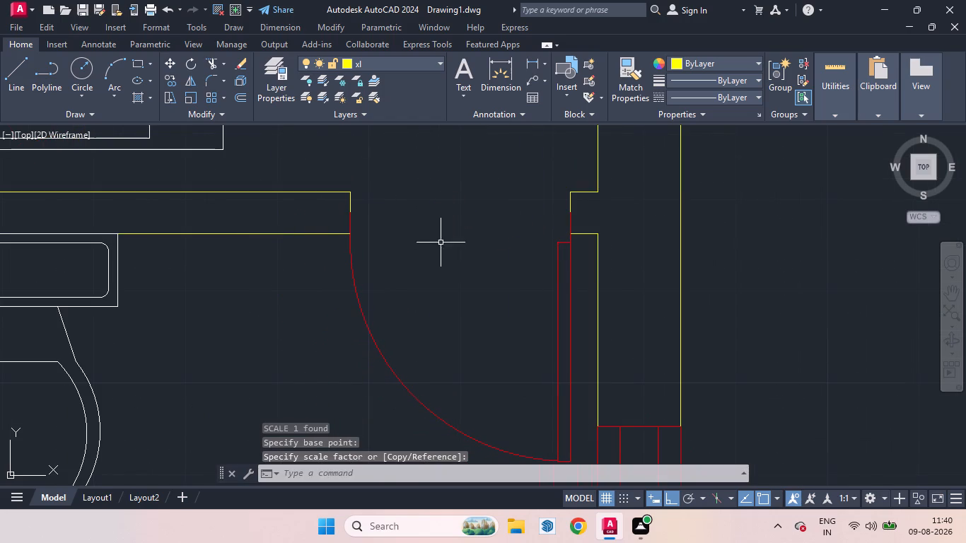
Mirror the east bathroom door eastward about a vertical line through its hinge point, keeping the original.
scroll(448, 238, down, 2)
scroll(577, 267, down, 3)
scroll(572, 259, up, 3)
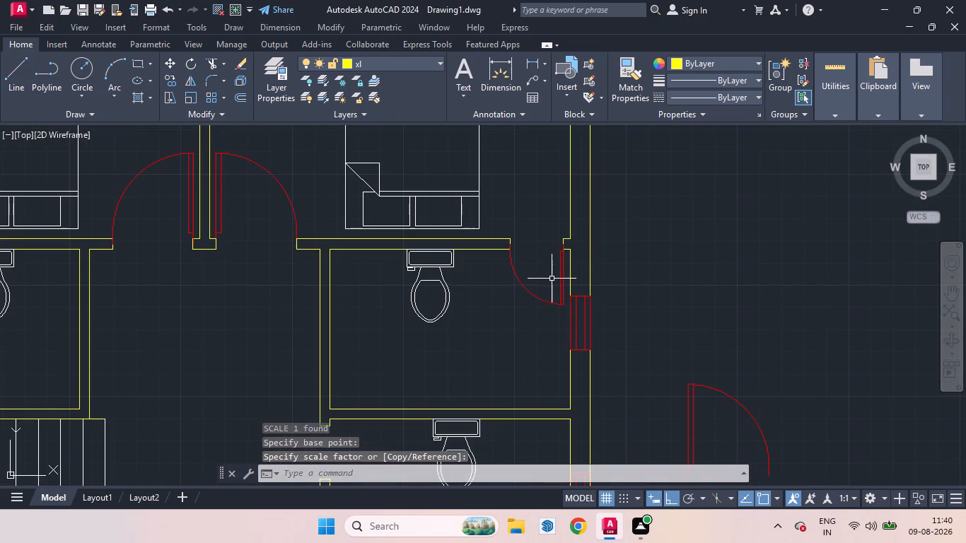
click(559, 275)
text(mi)
key(Return)
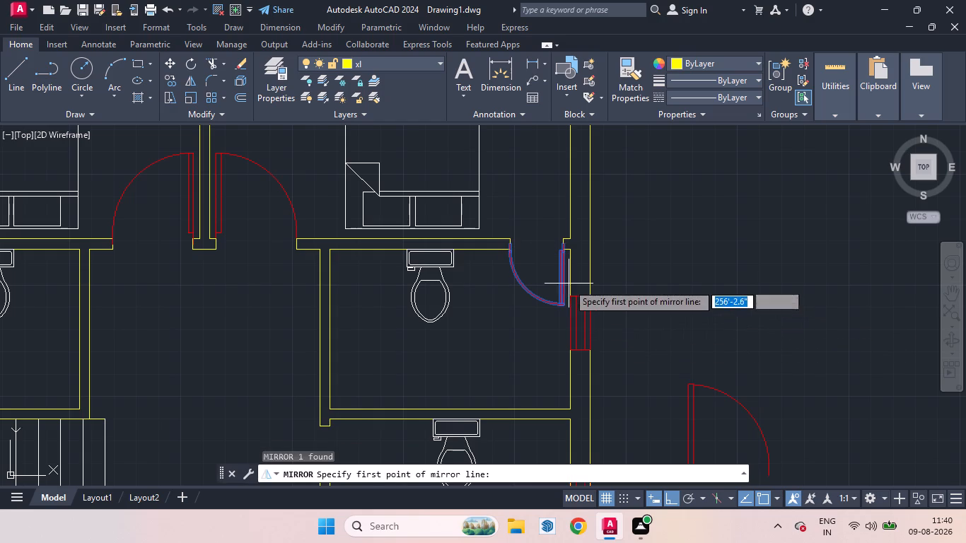
click(566, 245)
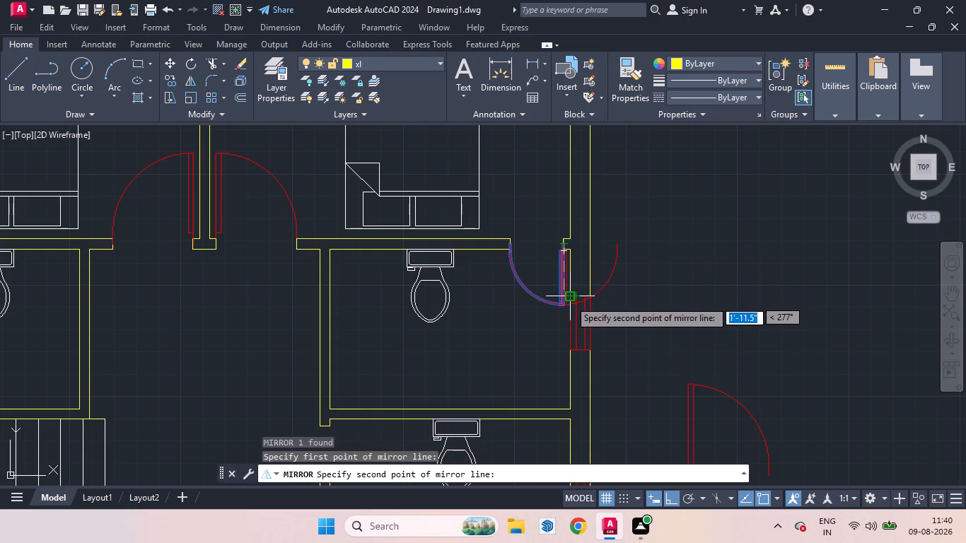
click(559, 349)
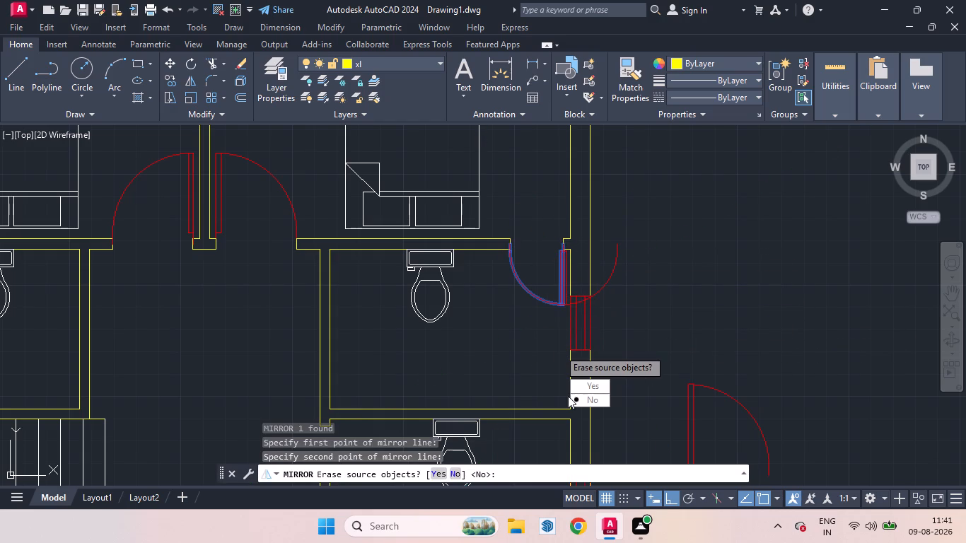
drag(601, 396, 559, 349)
Move the mirrored door west by its hinge point to the west jamb of the west bathroom doorway.
click(610, 276)
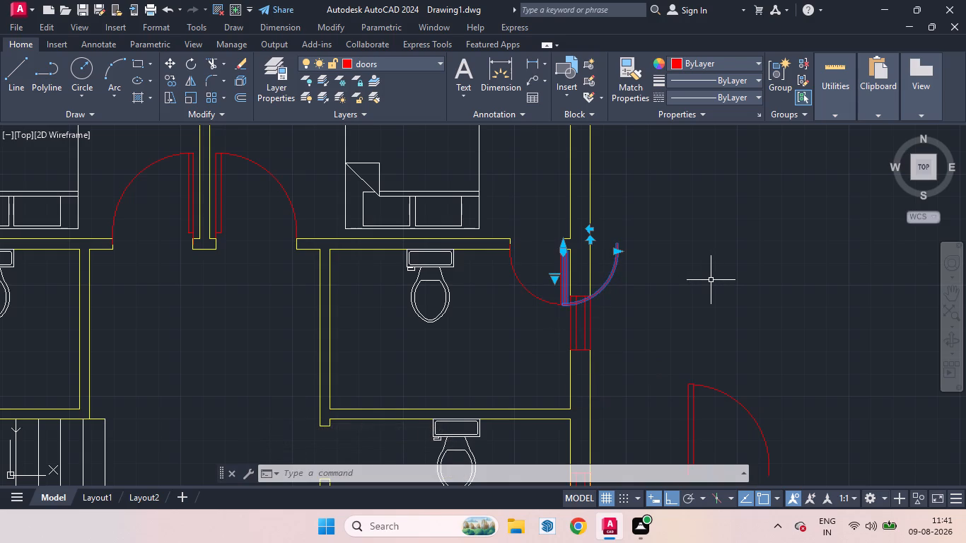
key(m)
key(Return)
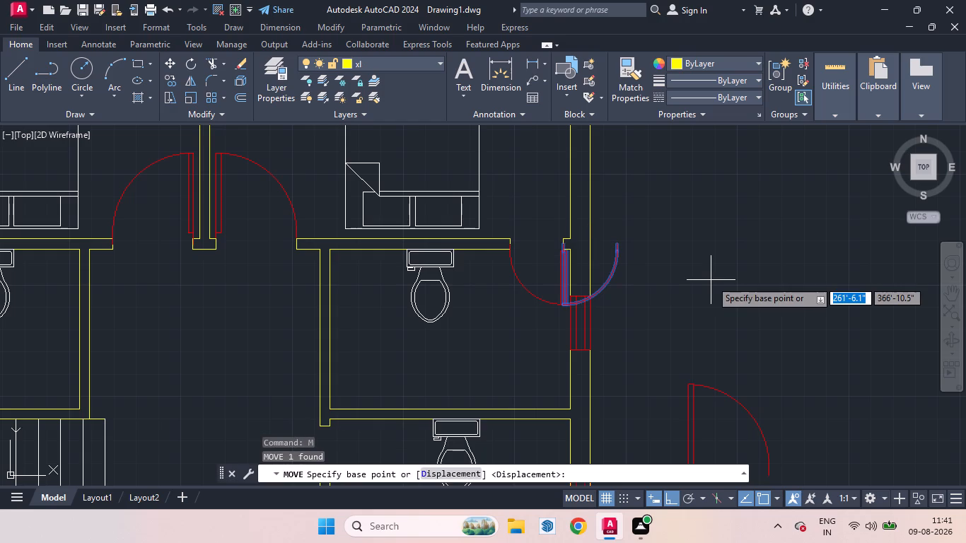
click(565, 242)
scroll(587, 245, down, 2)
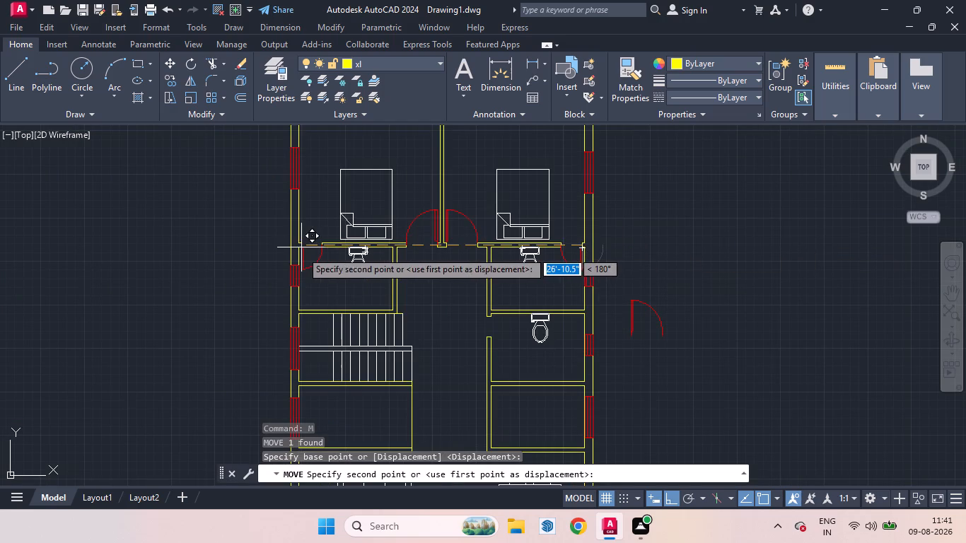
scroll(298, 252, up, 3)
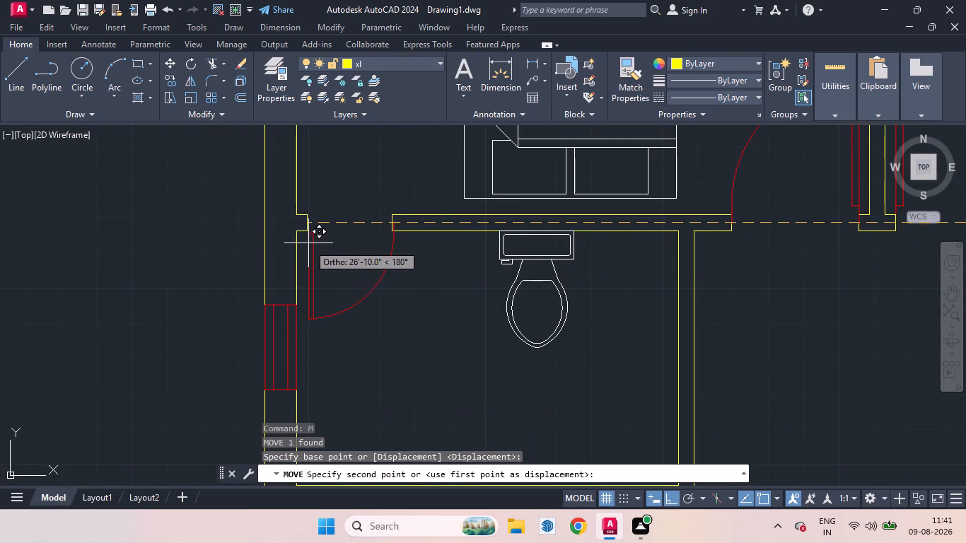
click(302, 225)
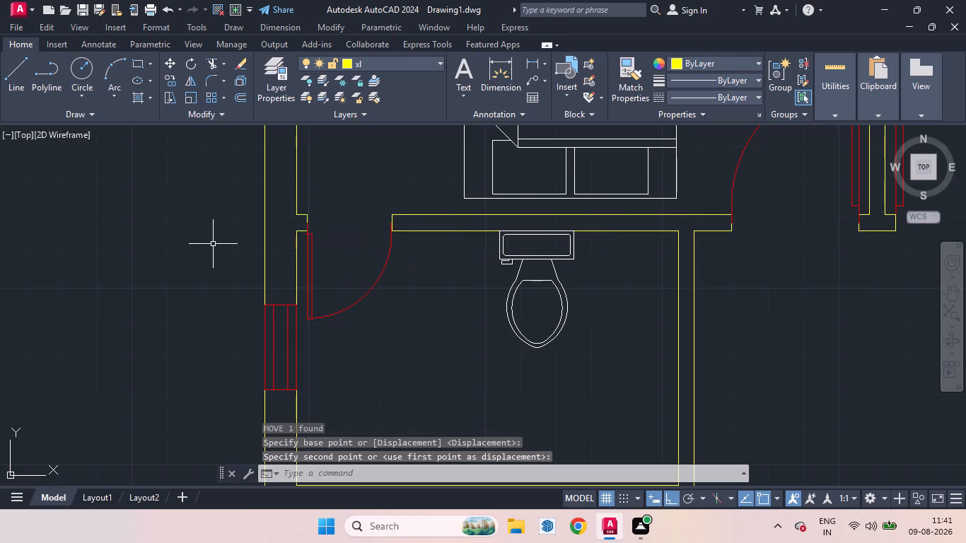
Examine the whole floor plan for doorways that still need a door.
scroll(210, 242, down, 4)
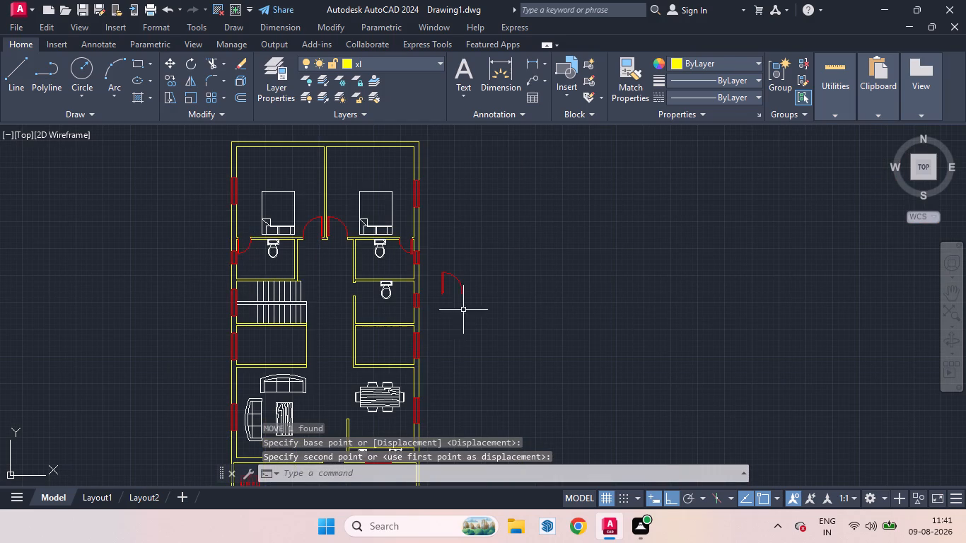
scroll(300, 180, up, 2)
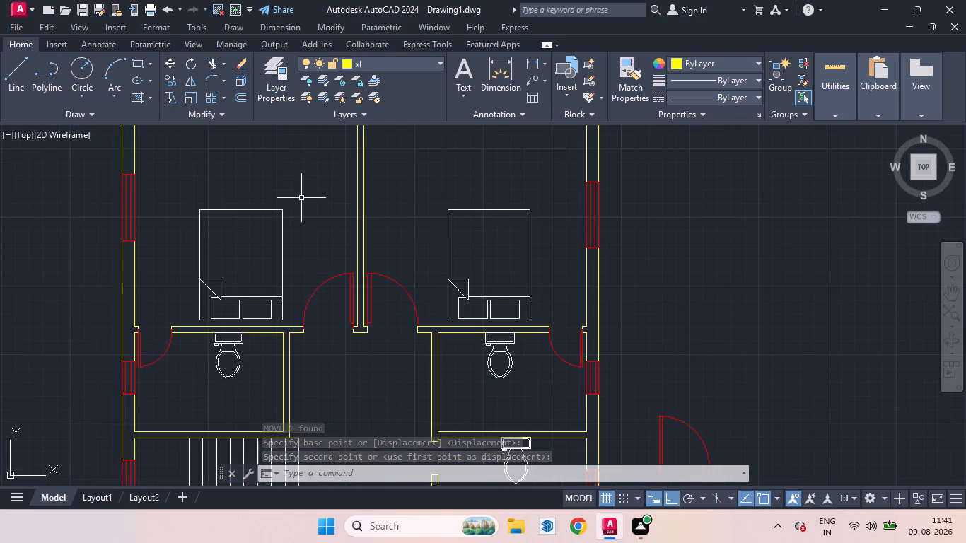
scroll(315, 209, down, 6)
scroll(363, 288, up, 3)
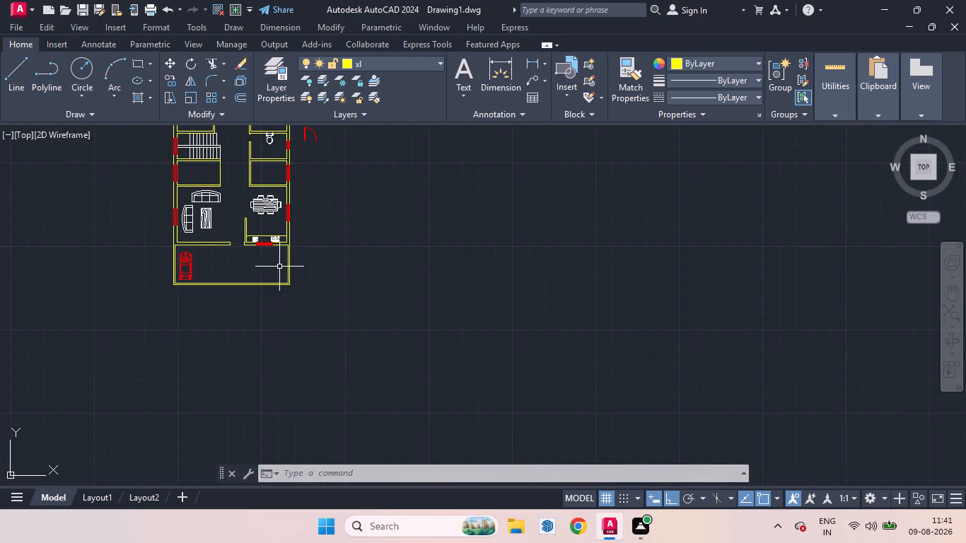
scroll(217, 231, up, 1)
scroll(268, 291, down, 2)
scroll(277, 301, up, 1)
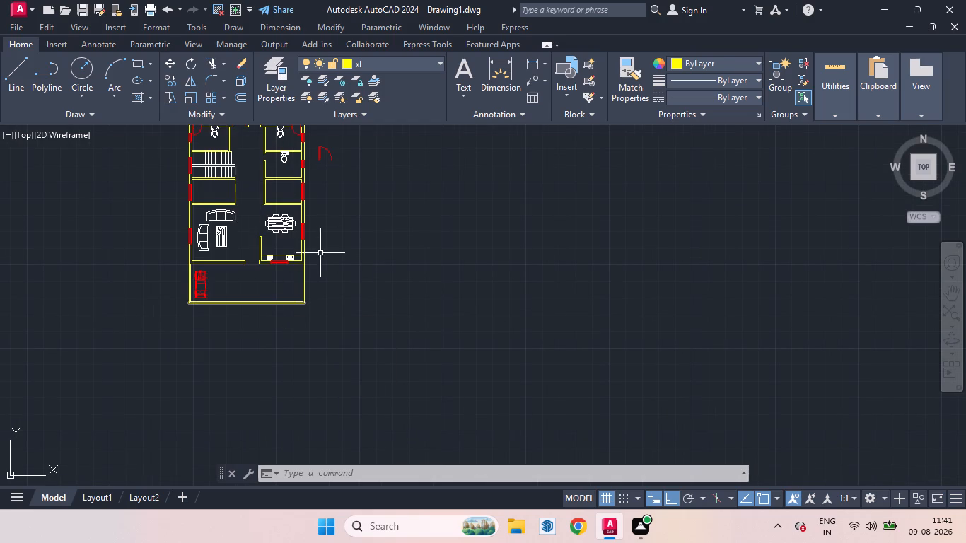
scroll(339, 313, up, 1)
scroll(349, 315, down, 3)
scroll(287, 219, up, 4)
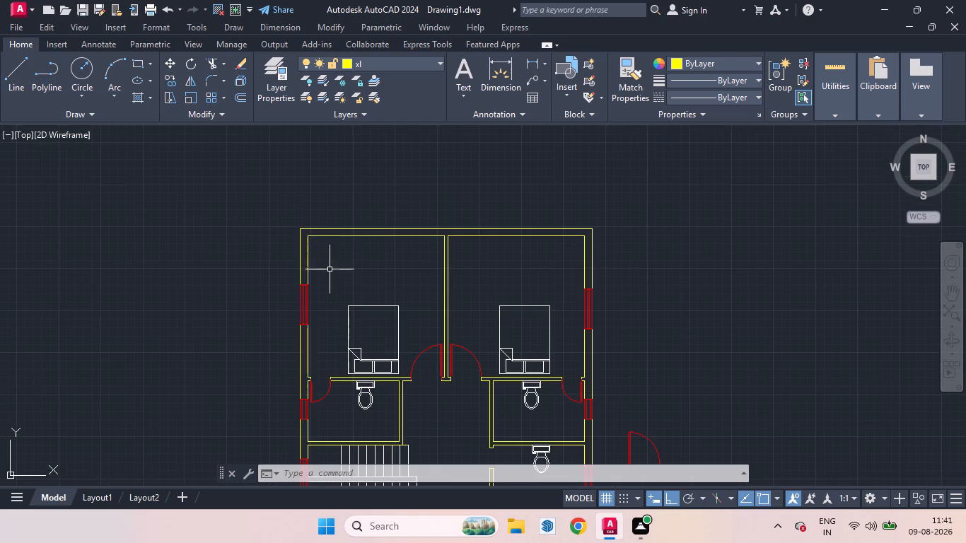
scroll(326, 298, down, 2)
scroll(417, 356, up, 2)
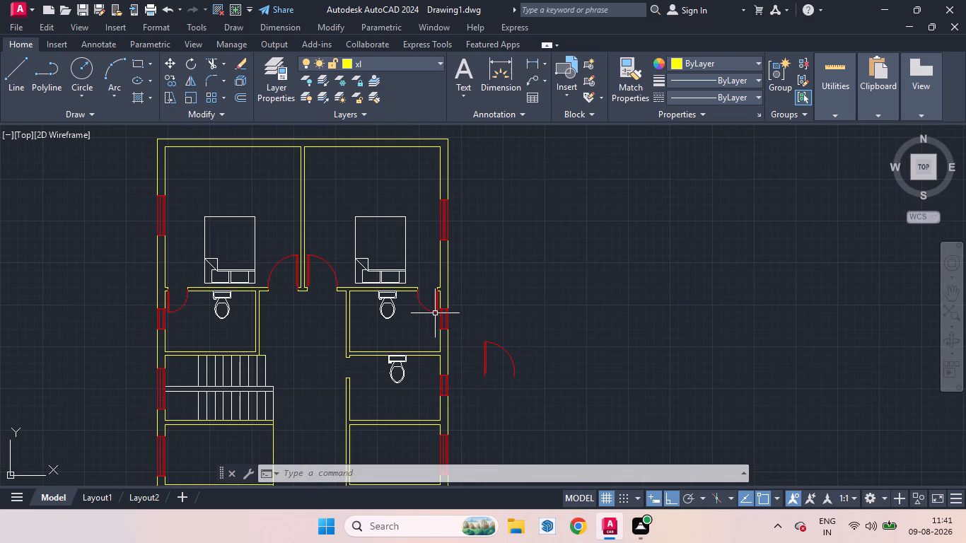
Copy the east bathroom door about 16' due east into the empty area outside the plan.
click(427, 308)
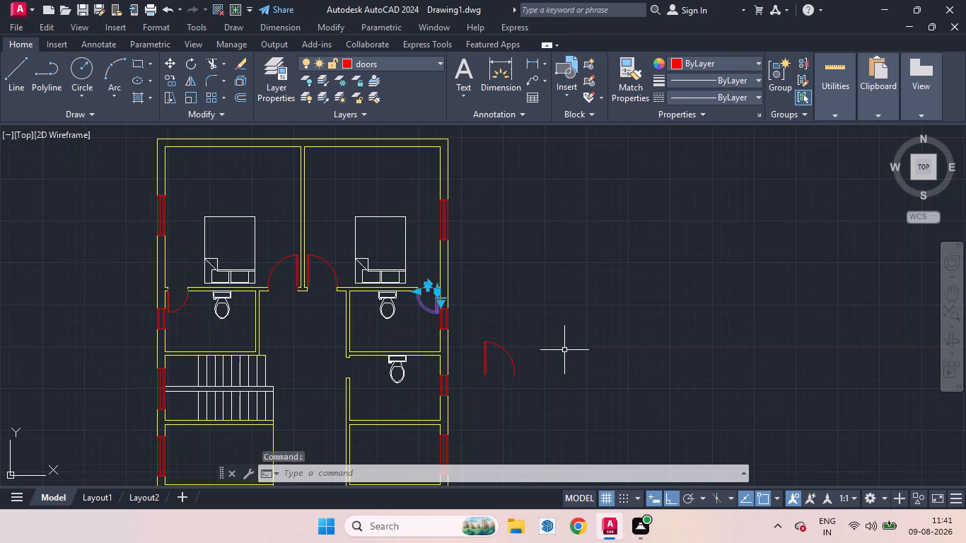
text(co)
key(Return)
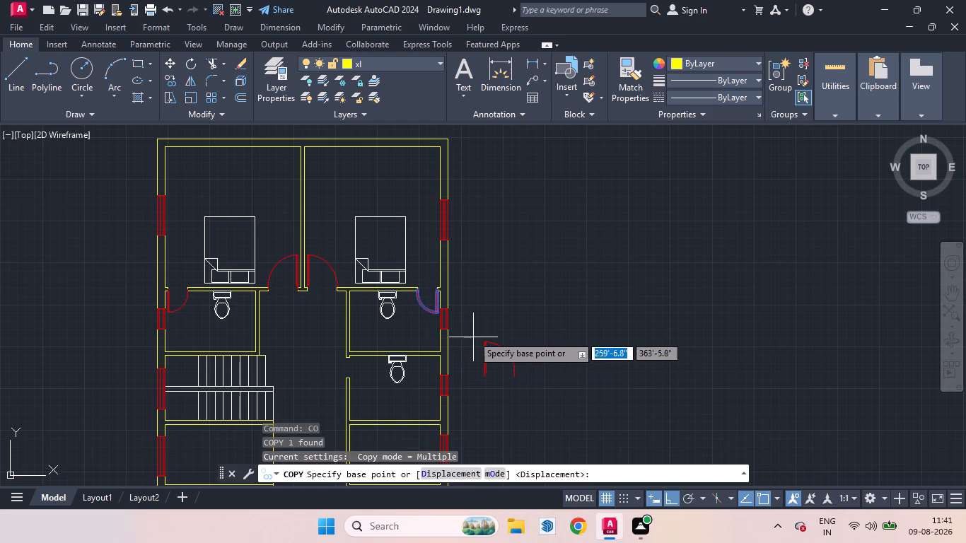
click(436, 312)
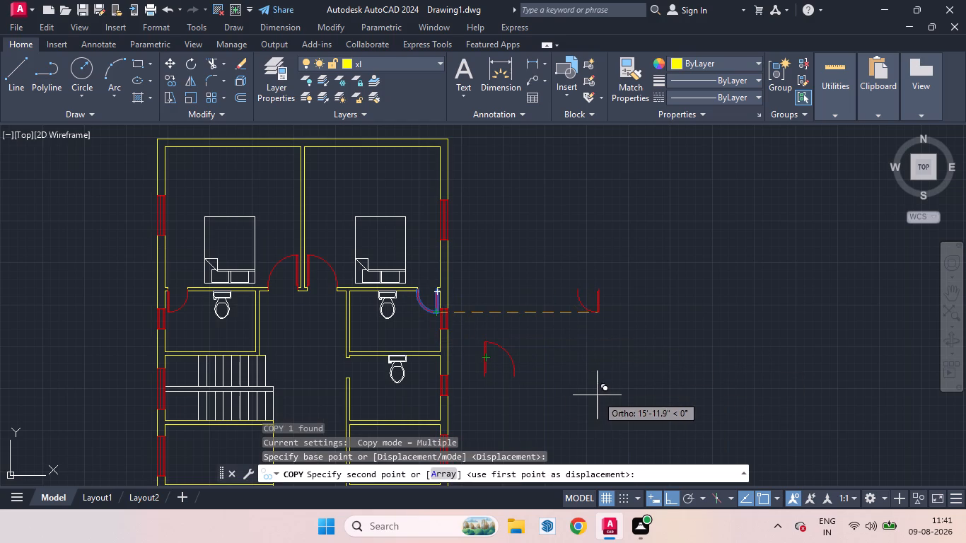
click(597, 395)
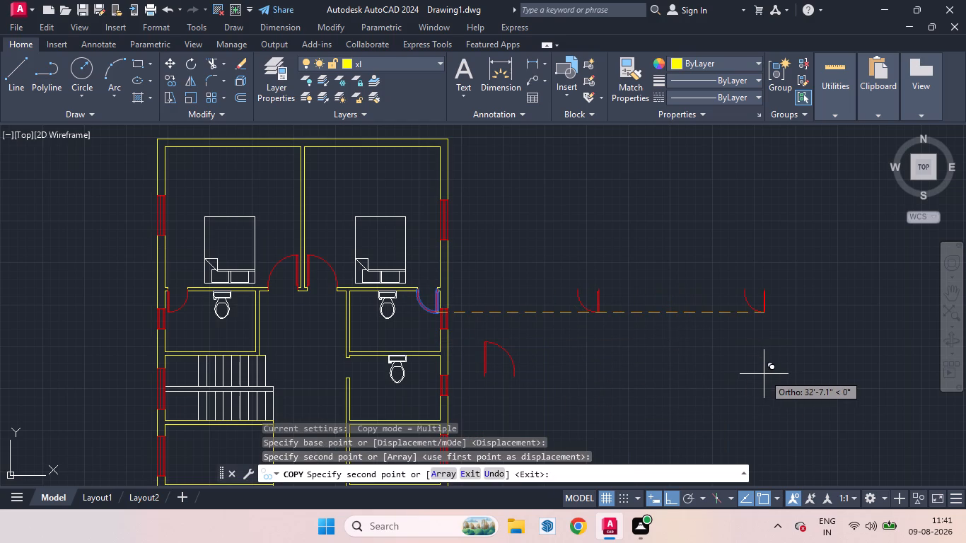
key(Escape)
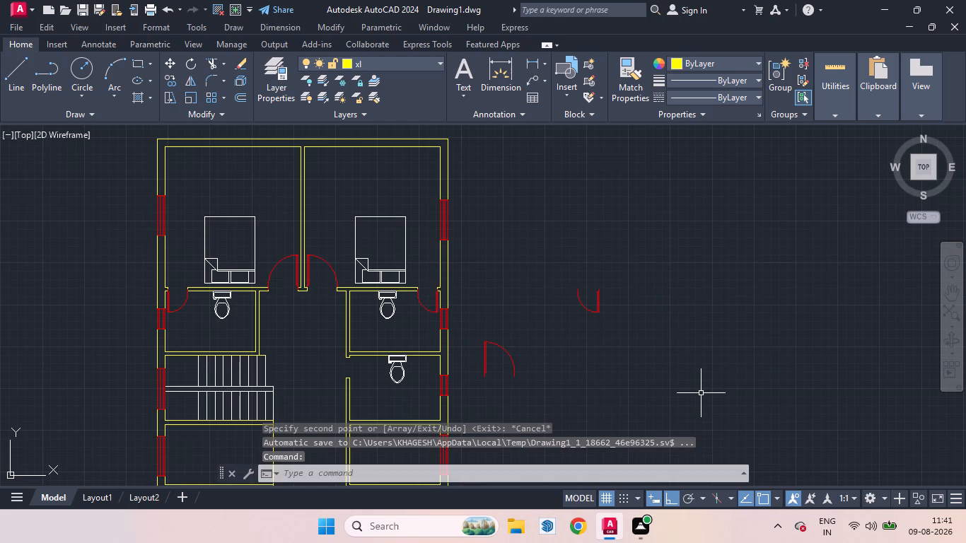
Rotate the copied door 90° counterclockwise about its hinge-side end.
click(598, 293)
text(ro)
key(Return)
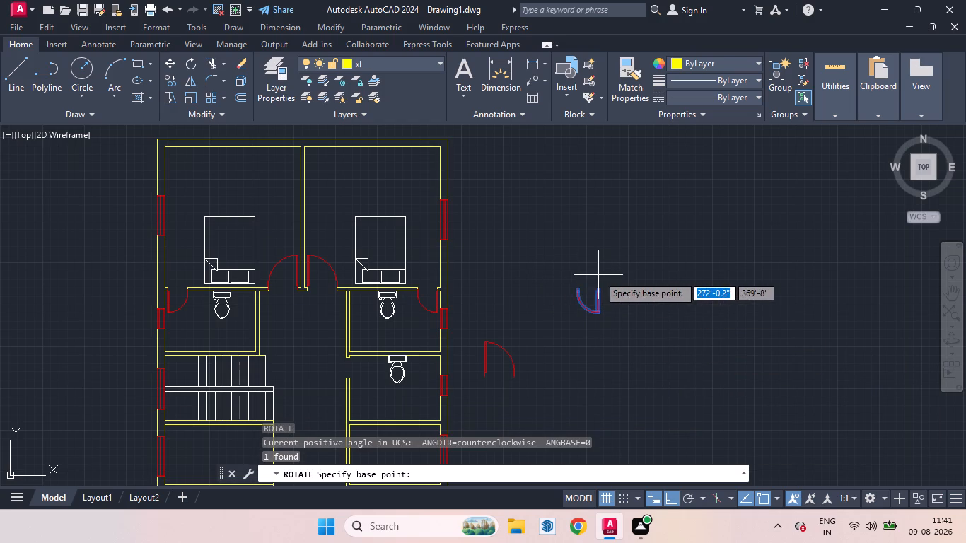
click(604, 286)
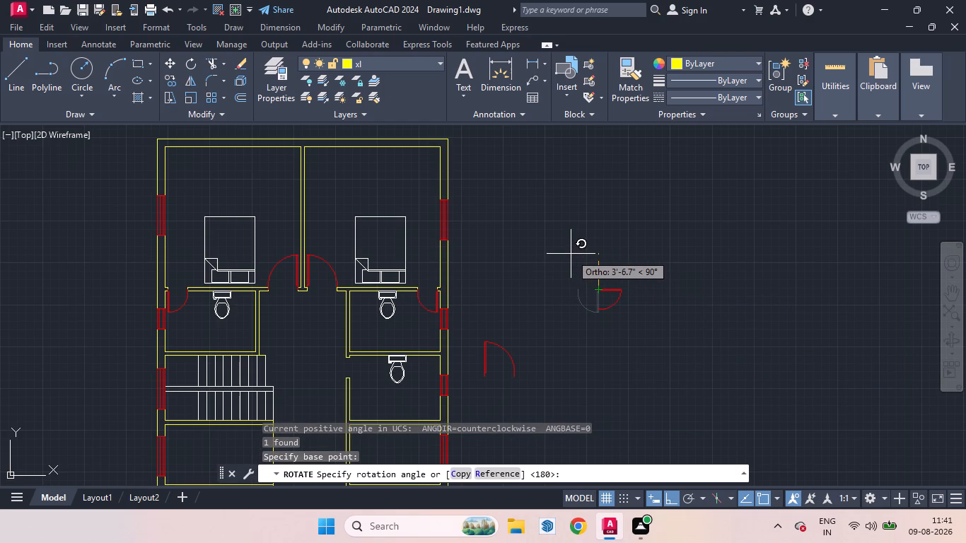
click(571, 254)
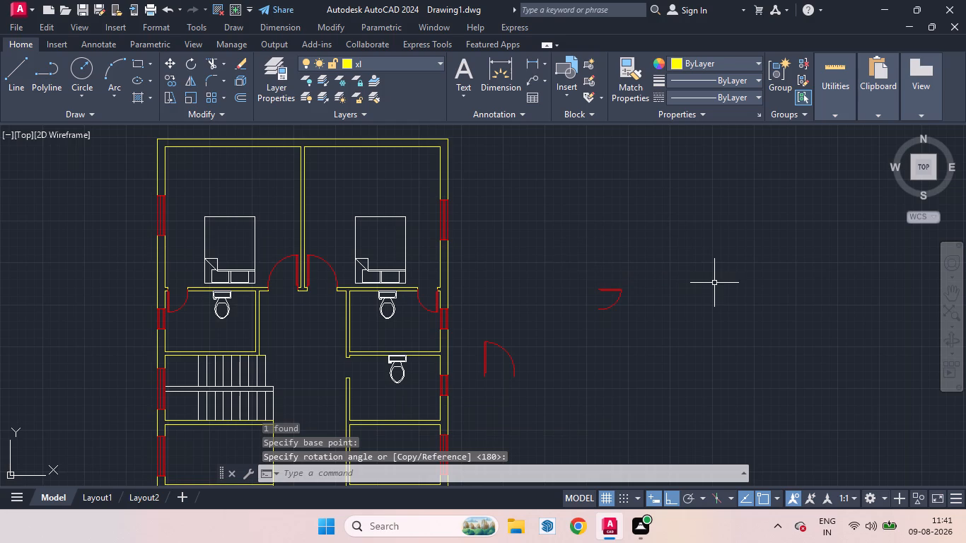
With Ortho off, move the rotated door by its hinge-side end to the midpoint of the lower east bathroom doorway's north jamb.
click(615, 305)
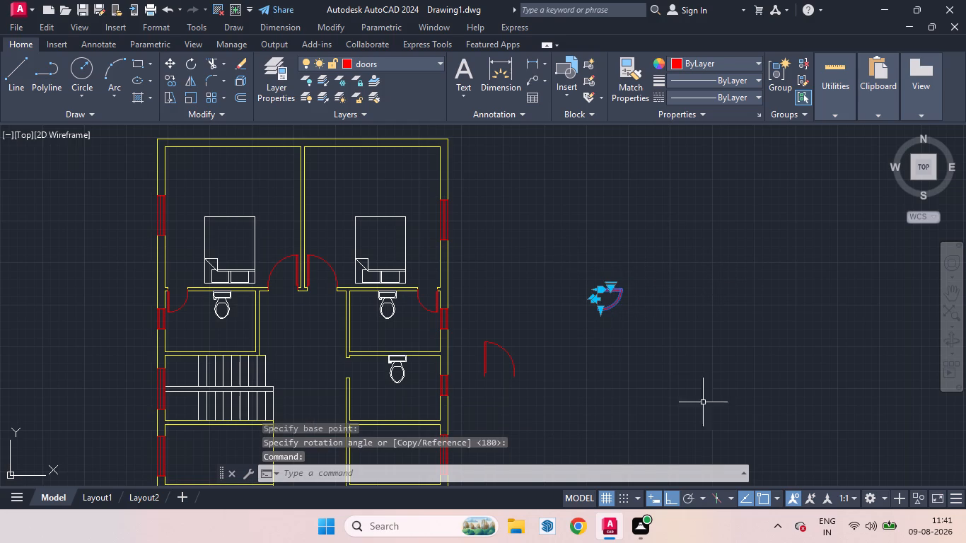
click(670, 494)
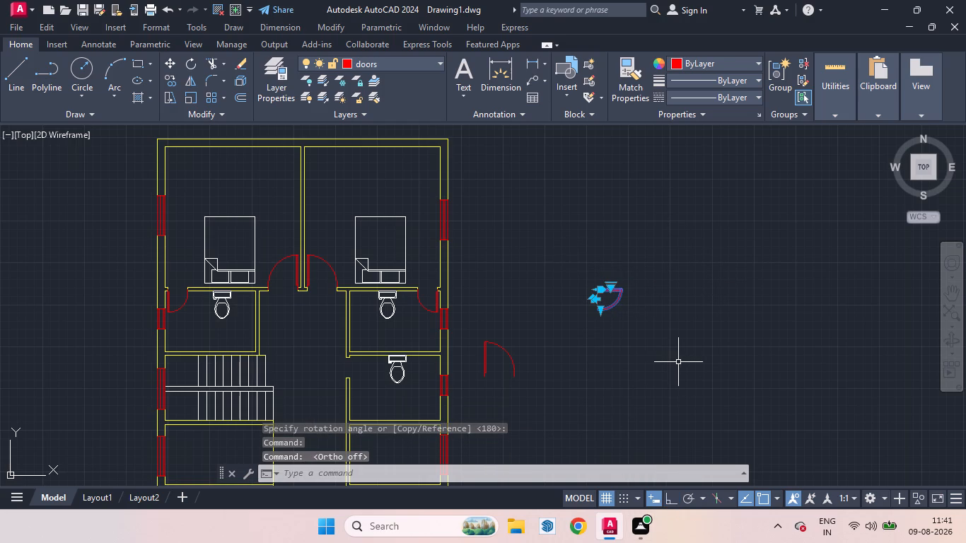
key(m)
key(Return)
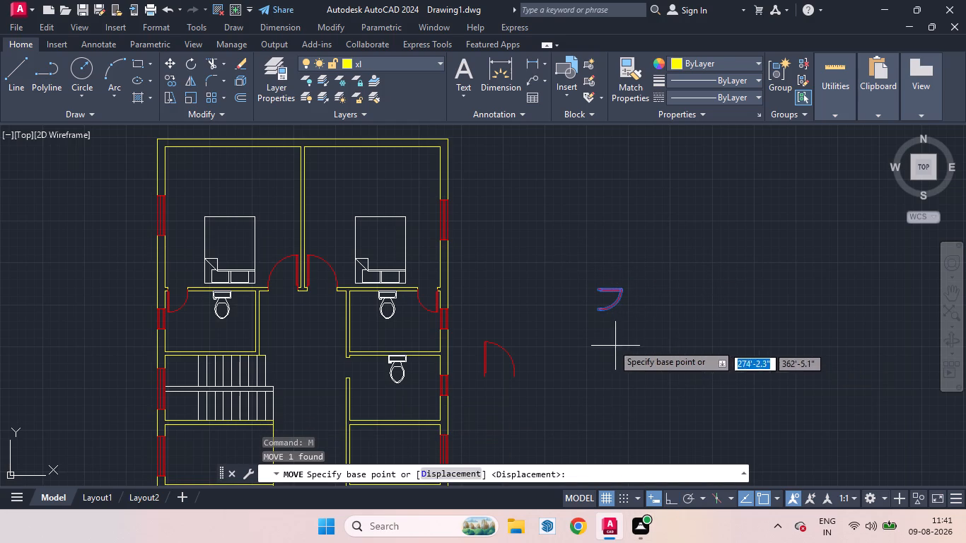
click(598, 286)
scroll(543, 322, down, 1)
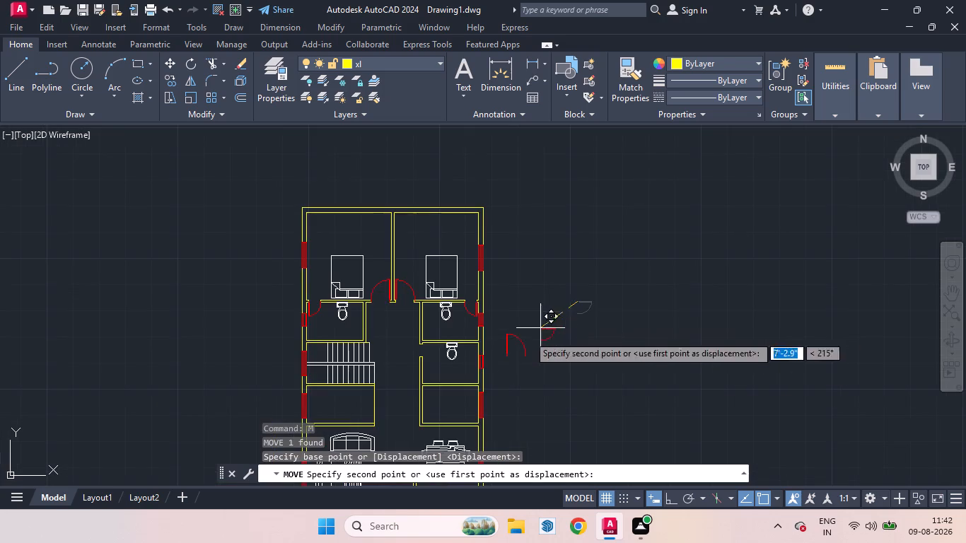
scroll(430, 351, up, 4)
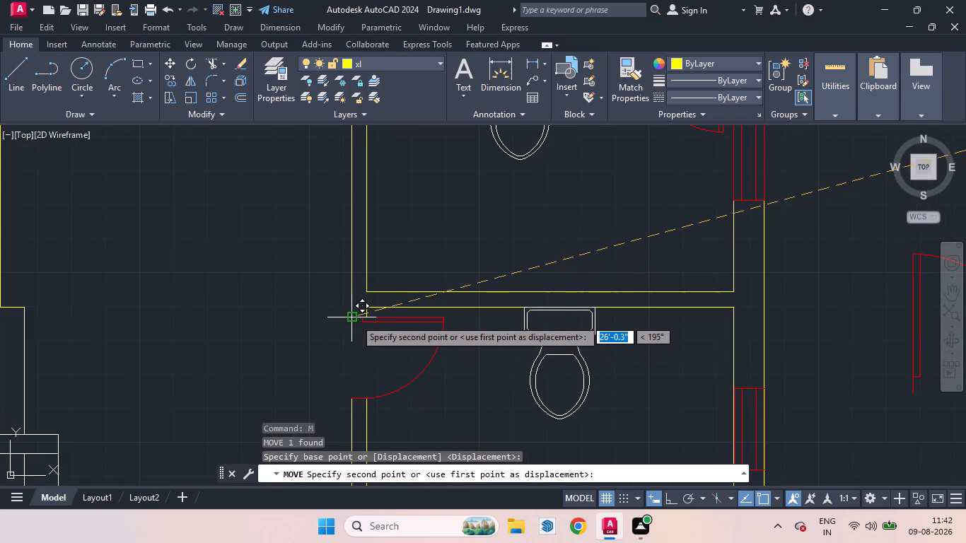
click(359, 319)
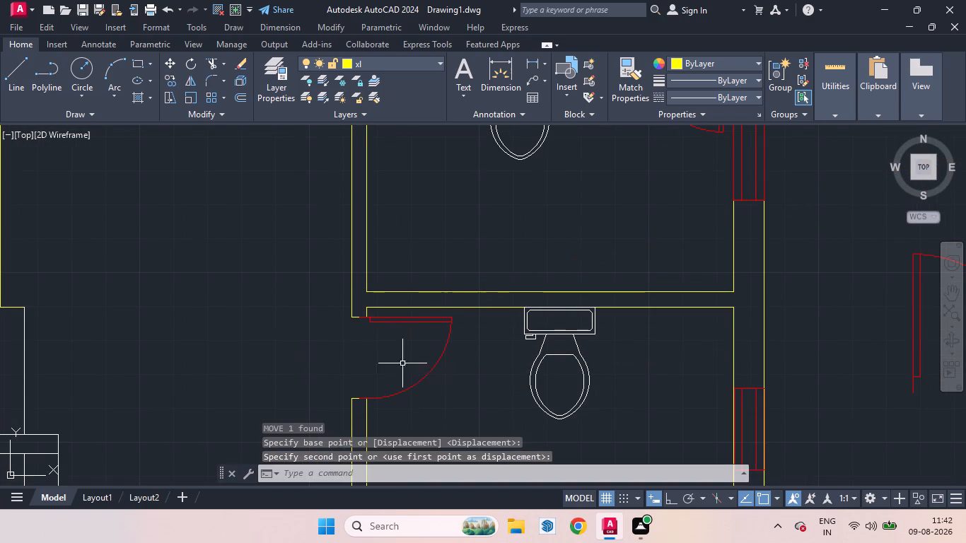
Mirror the spare full-size door outside the east wall westward about a vertical line through its hinge side, keeping the original.
scroll(419, 357, down, 3)
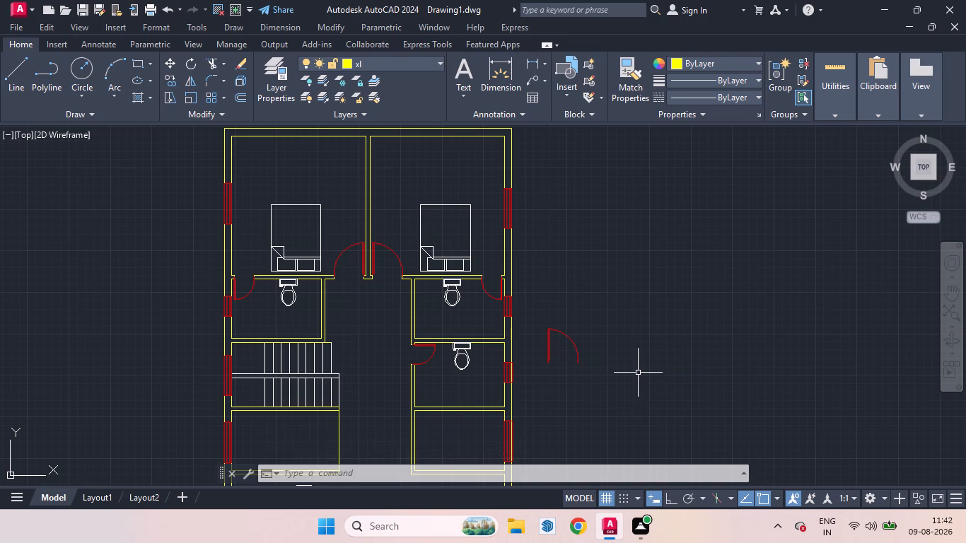
scroll(639, 371, down, 3)
scroll(653, 356, up, 2)
scroll(651, 305, down, 2)
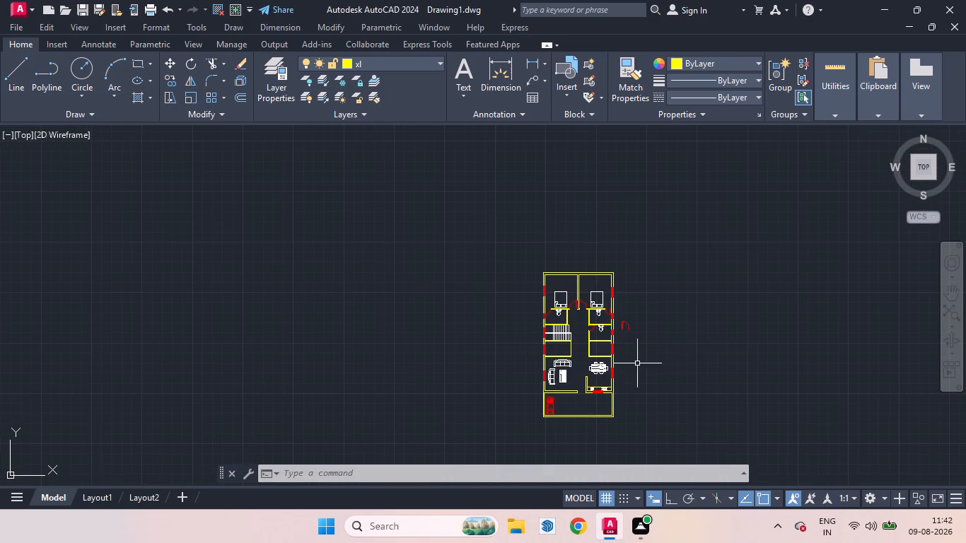
scroll(637, 363, up, 2)
scroll(611, 291, down, 1)
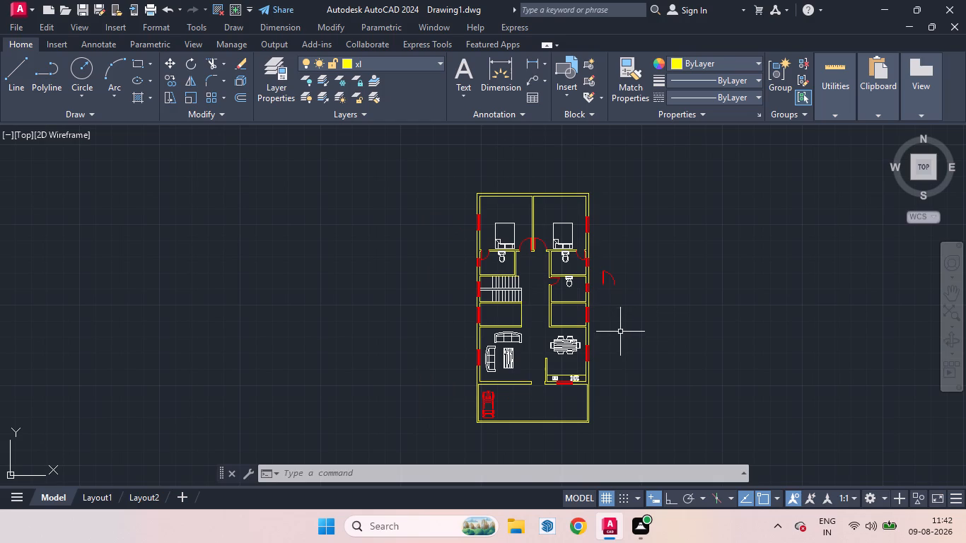
click(615, 279)
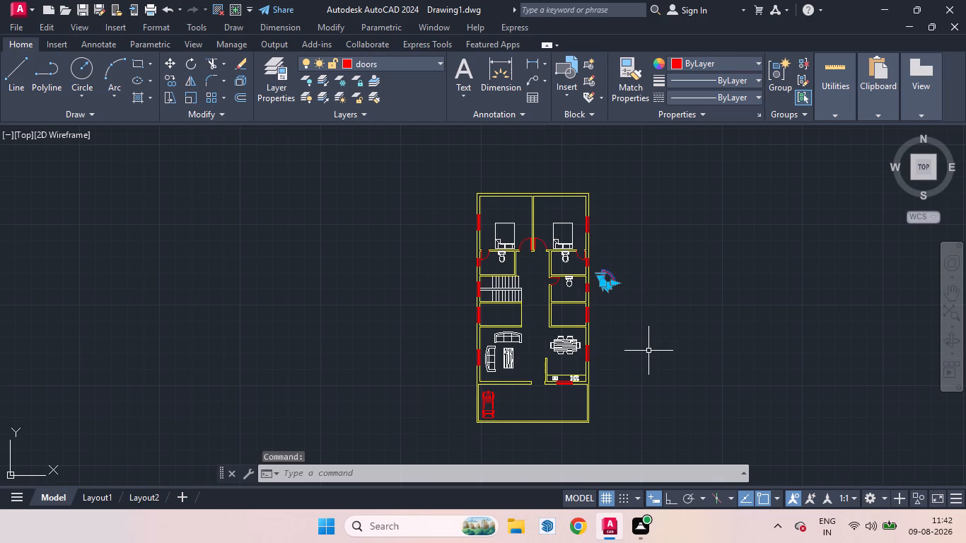
text(mi)
key(Return)
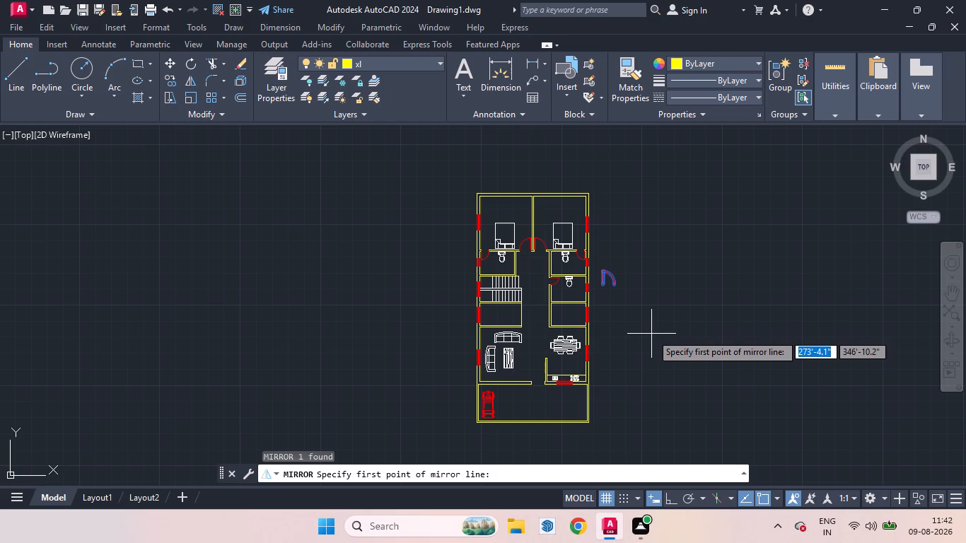
click(602, 288)
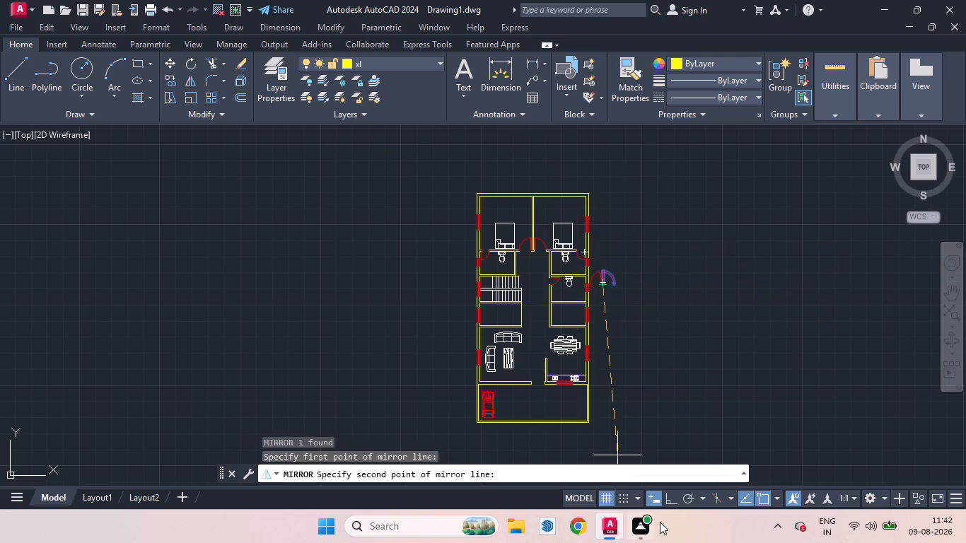
click(668, 496)
click(619, 163)
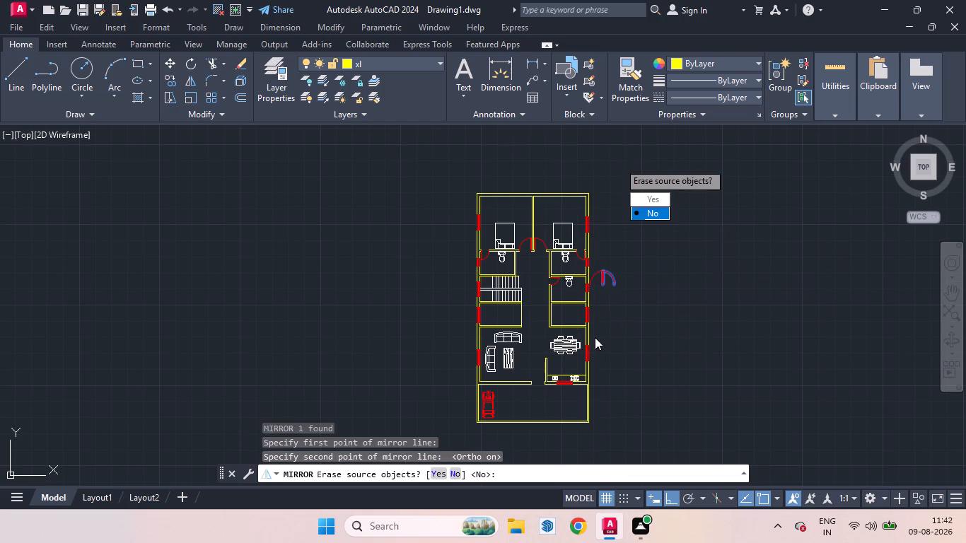
drag(658, 214, 619, 163)
Delete the original east-facing spare door beside its mirrored copy.
scroll(610, 284, up, 3)
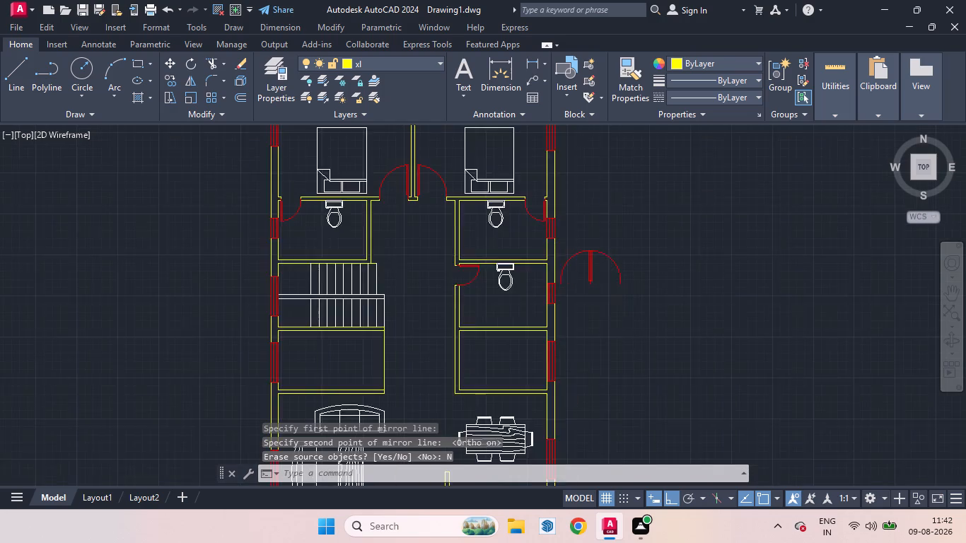
click(625, 269)
key(Delete)
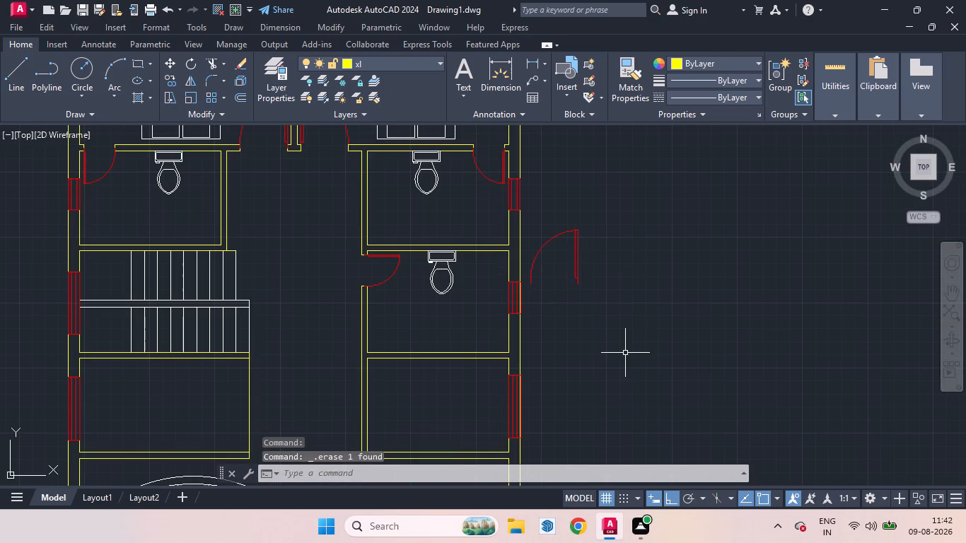
With Ortho off, move the mirrored door by its hinge-side end to the midpoint of the entrance doorway's east jamb.
click(579, 271)
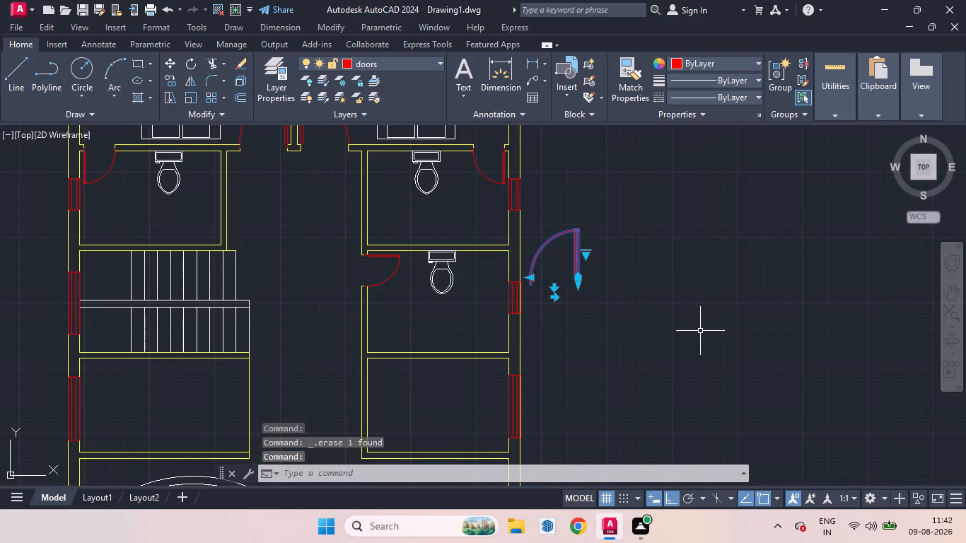
key(m)
key(Return)
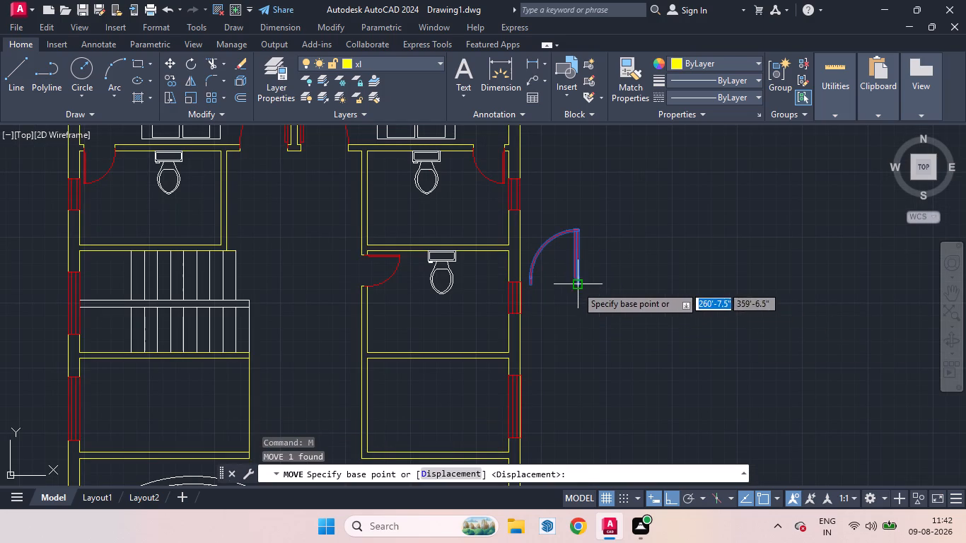
click(576, 286)
scroll(638, 276, down, 5)
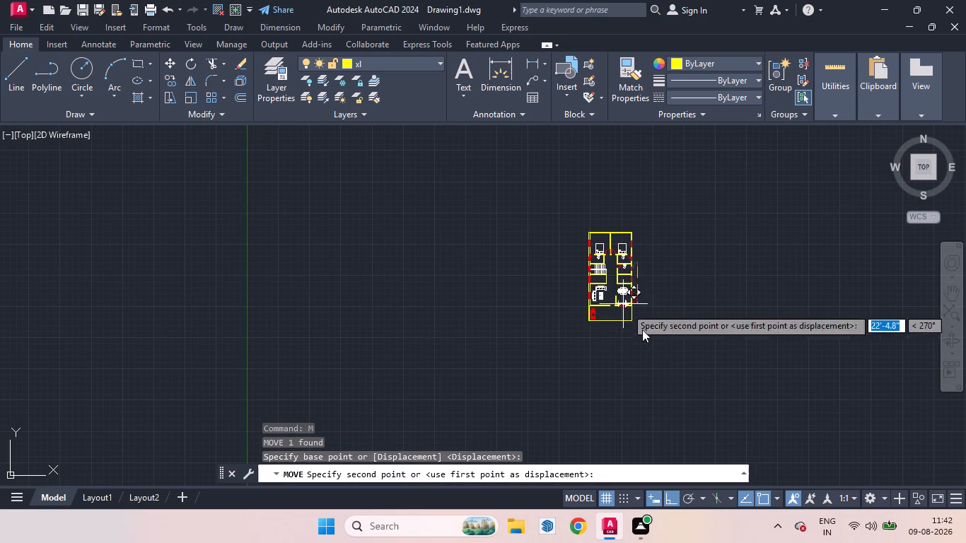
click(668, 494)
scroll(618, 276, up, 5)
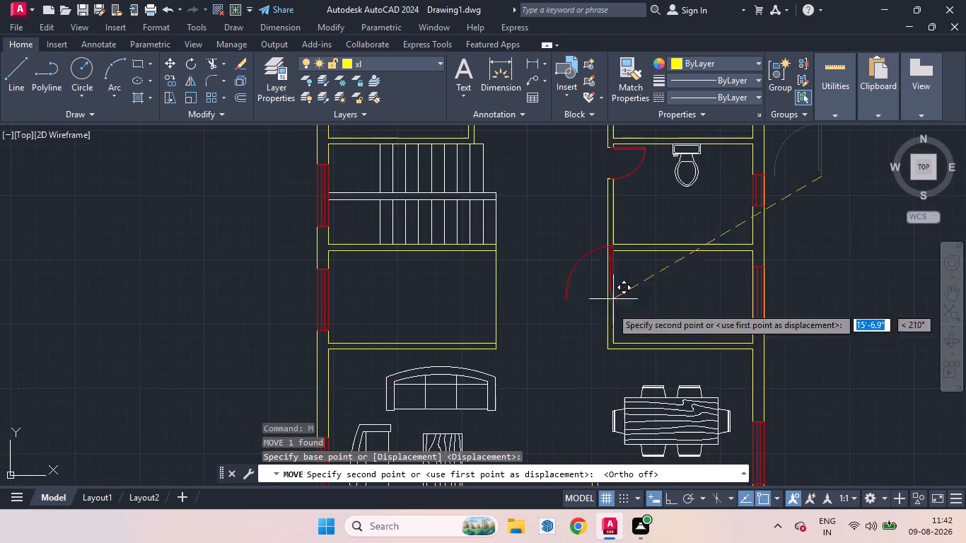
scroll(615, 287, down, 4)
scroll(606, 349, up, 5)
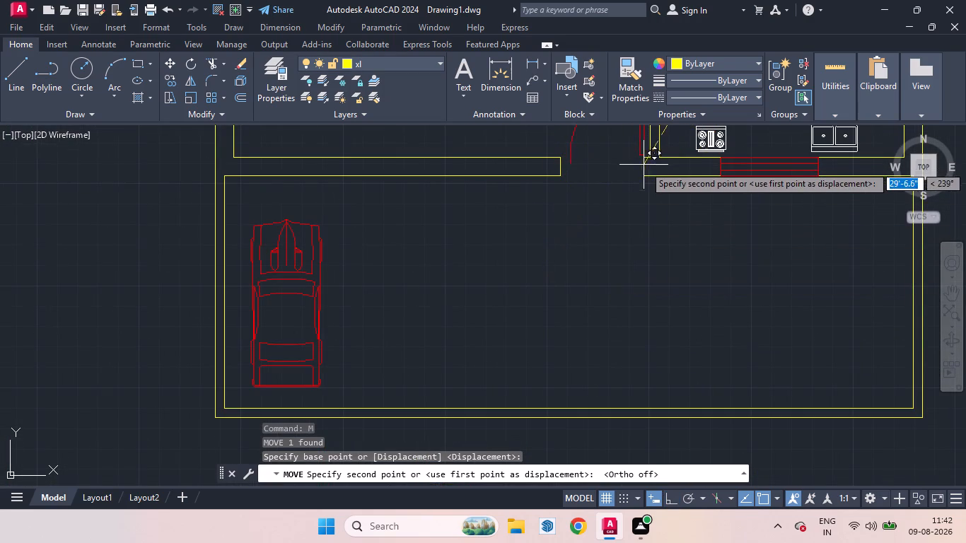
click(647, 166)
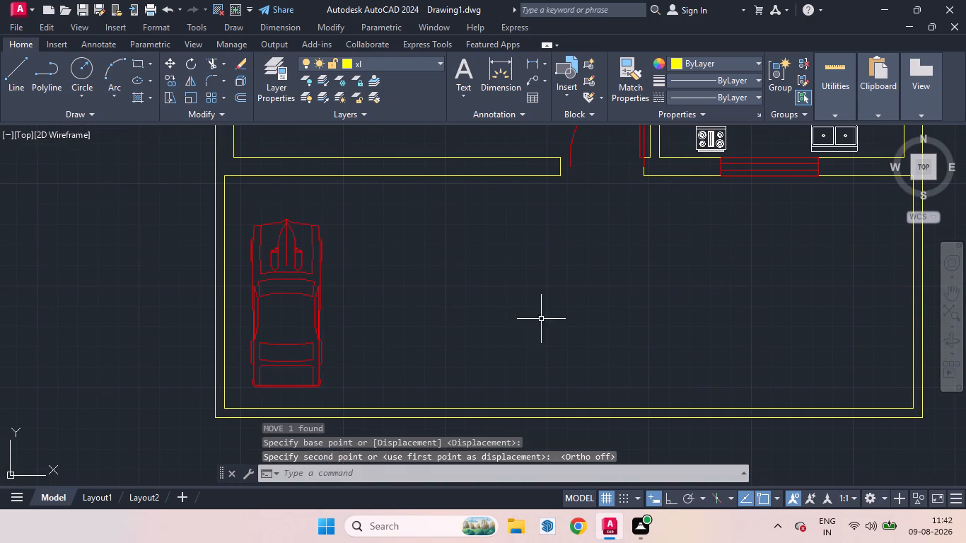
Scale the entrance door about its hinge-side end so that it spans the doorway to the opposite west jamb.
click(571, 144)
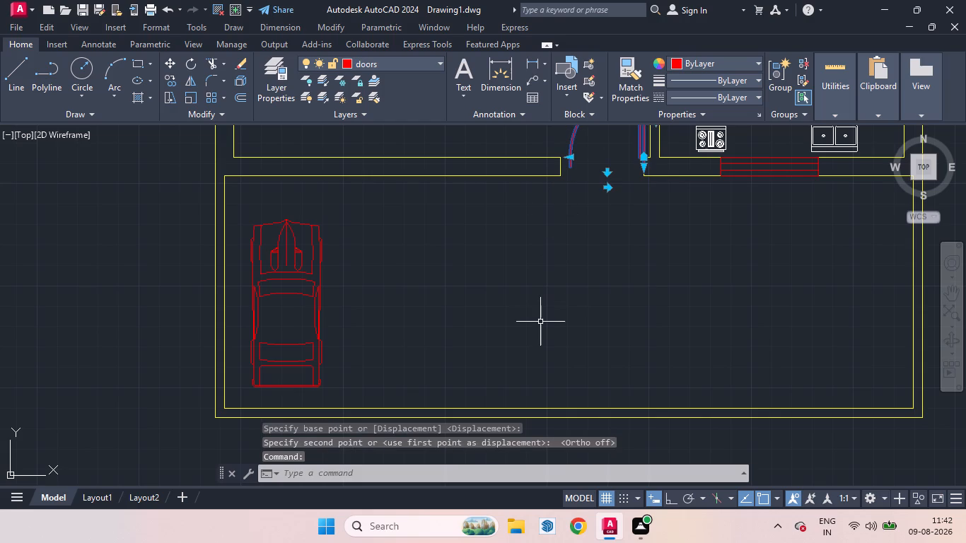
text(sc)
key(Return)
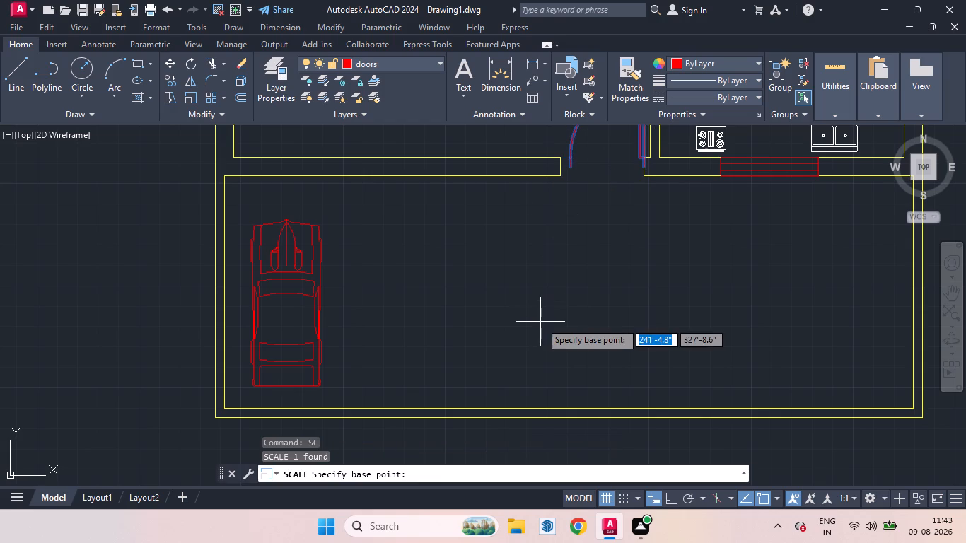
click(640, 167)
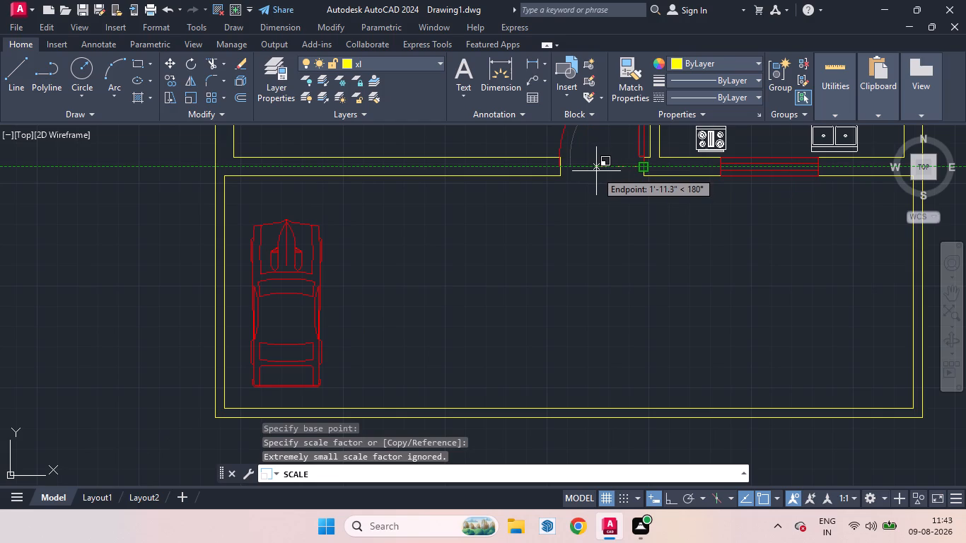
click(597, 171)
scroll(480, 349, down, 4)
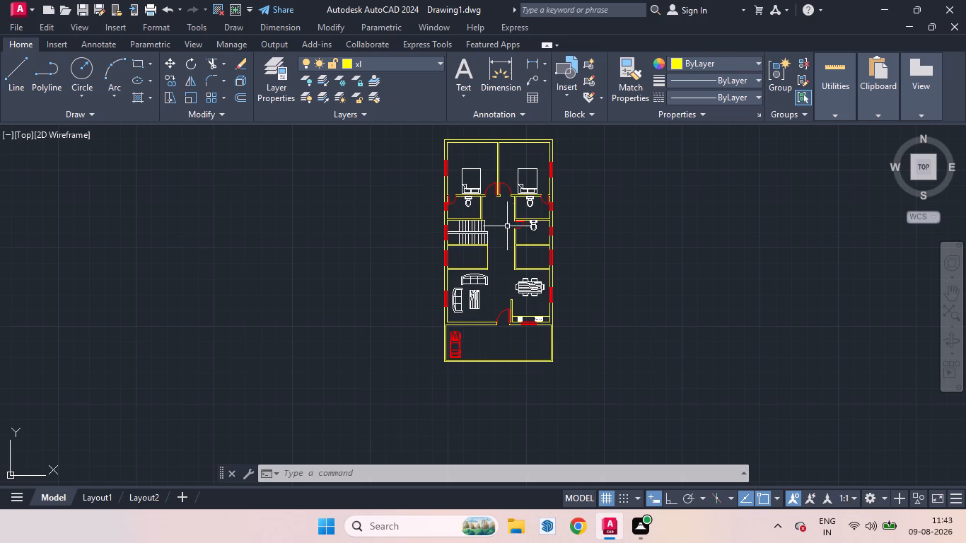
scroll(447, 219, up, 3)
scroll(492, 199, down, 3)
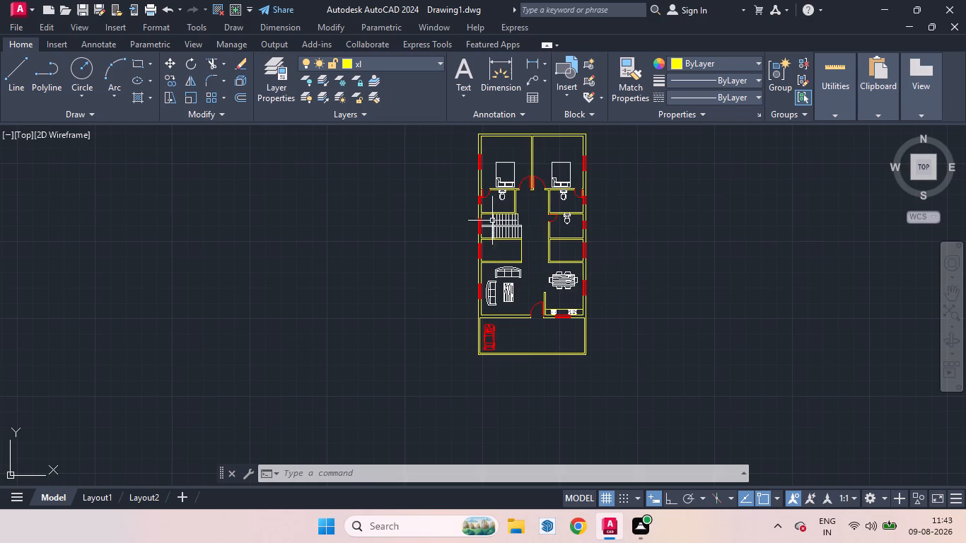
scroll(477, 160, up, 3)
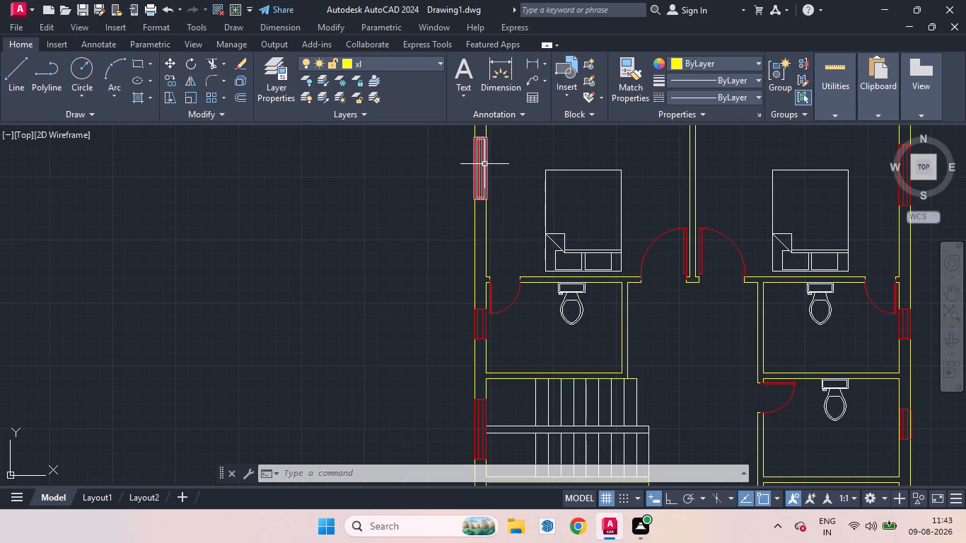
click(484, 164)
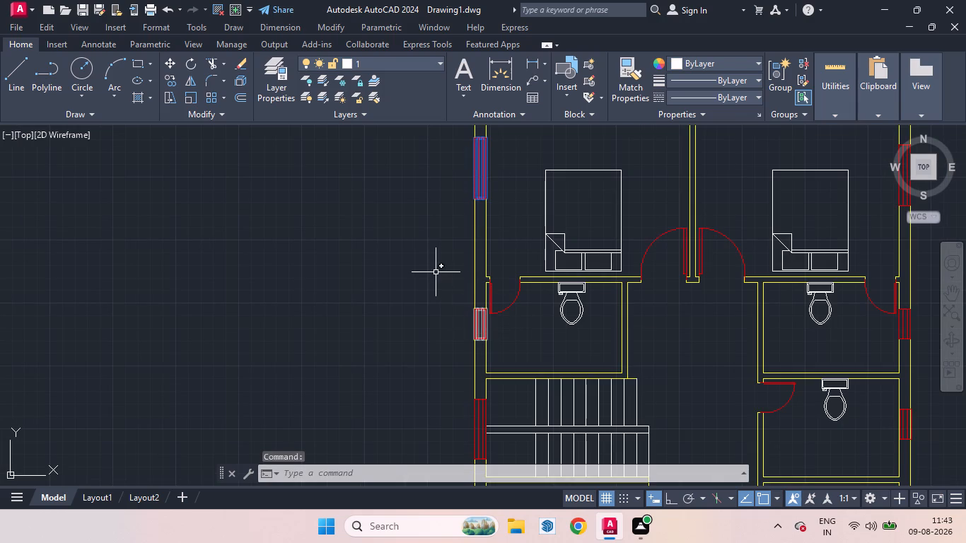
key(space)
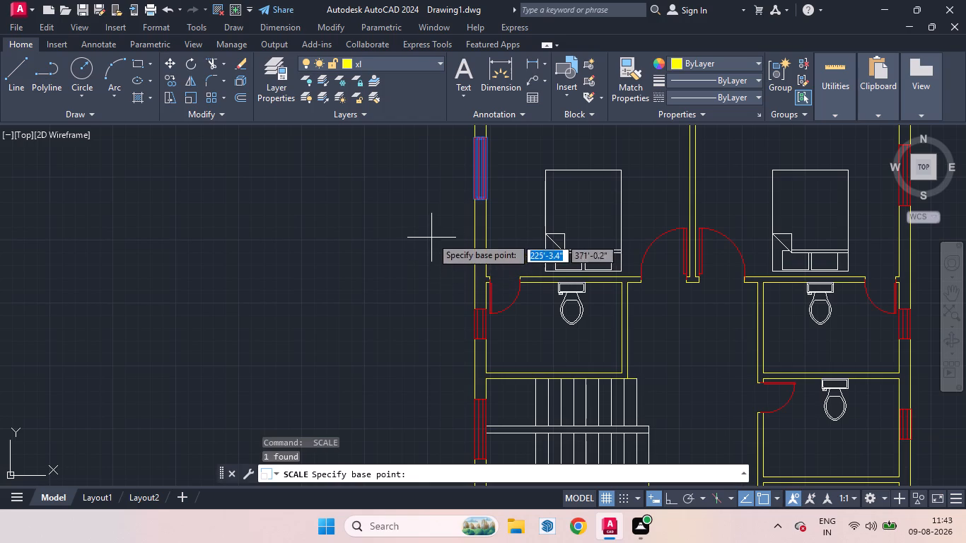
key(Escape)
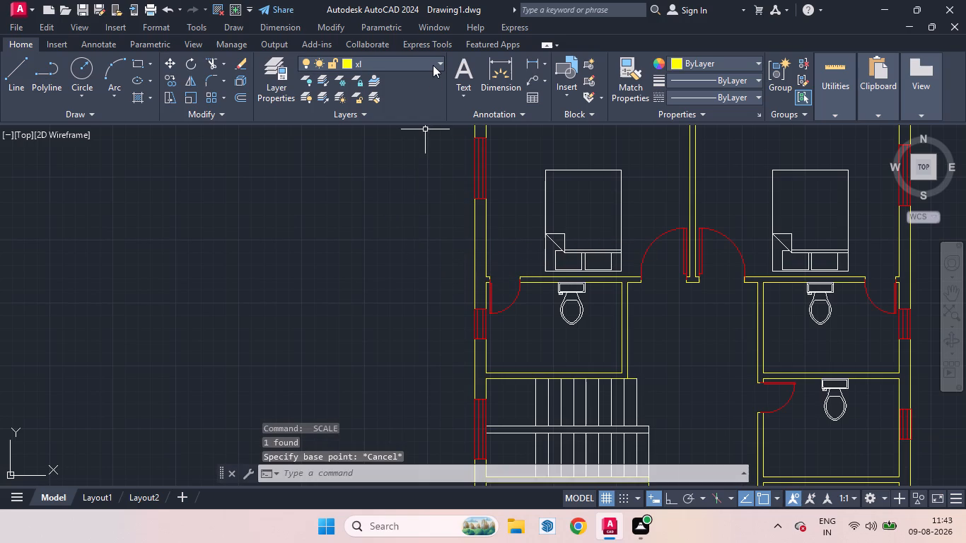
Make the window layer current.
click(433, 65)
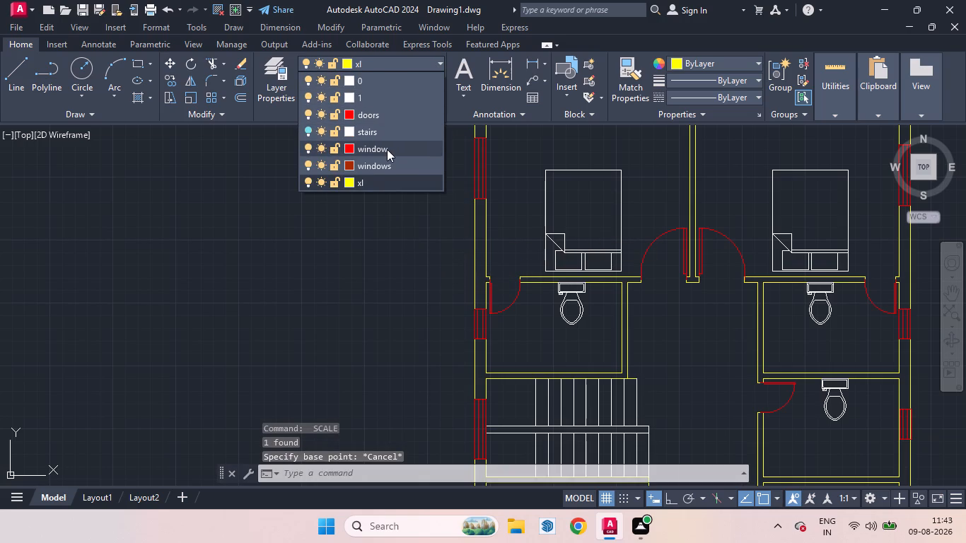
click(387, 149)
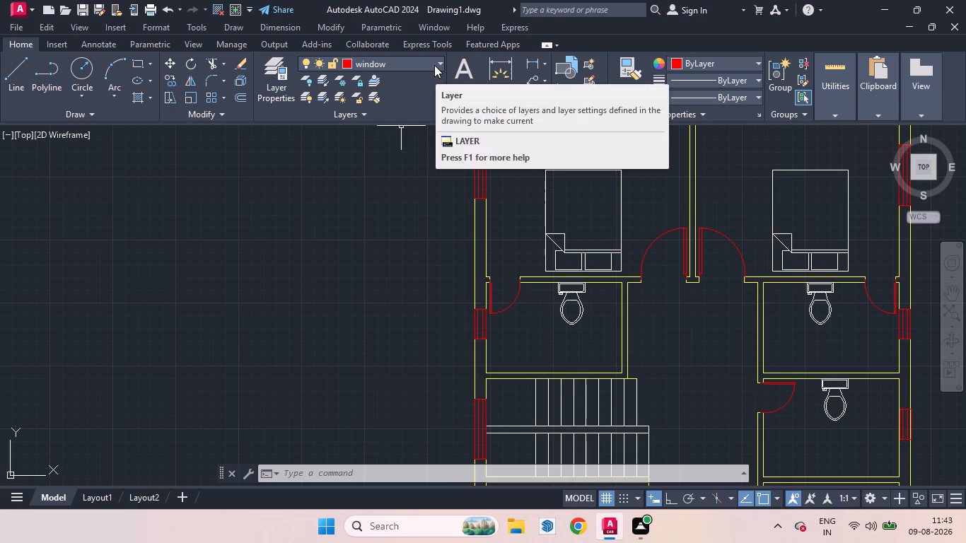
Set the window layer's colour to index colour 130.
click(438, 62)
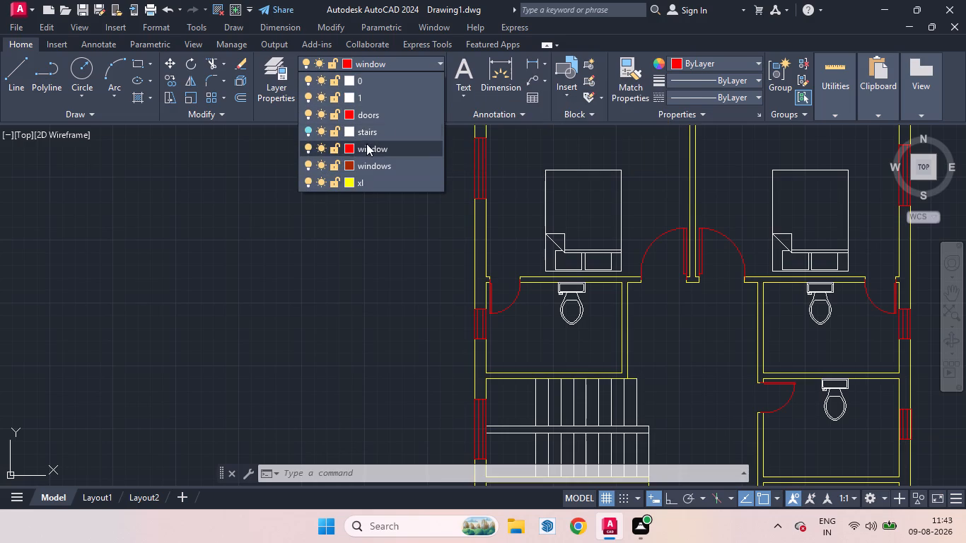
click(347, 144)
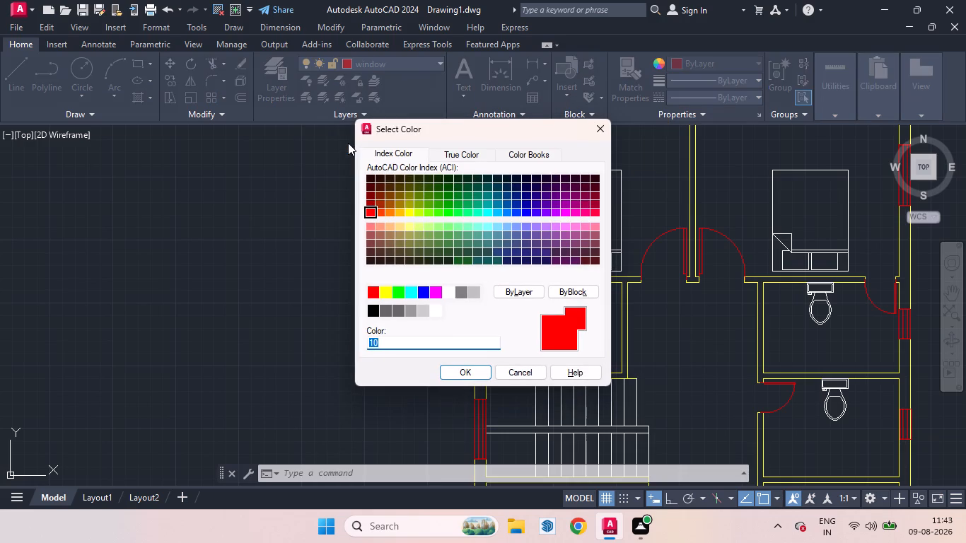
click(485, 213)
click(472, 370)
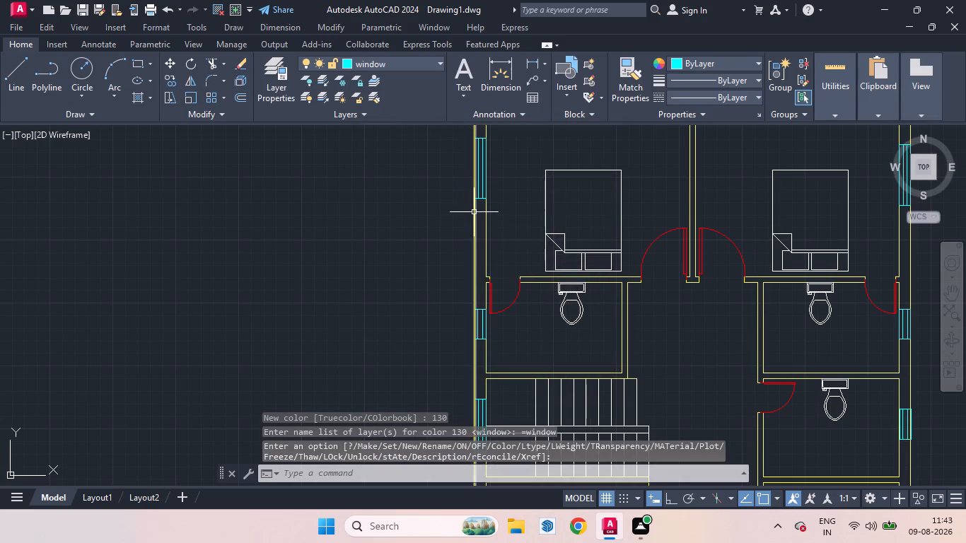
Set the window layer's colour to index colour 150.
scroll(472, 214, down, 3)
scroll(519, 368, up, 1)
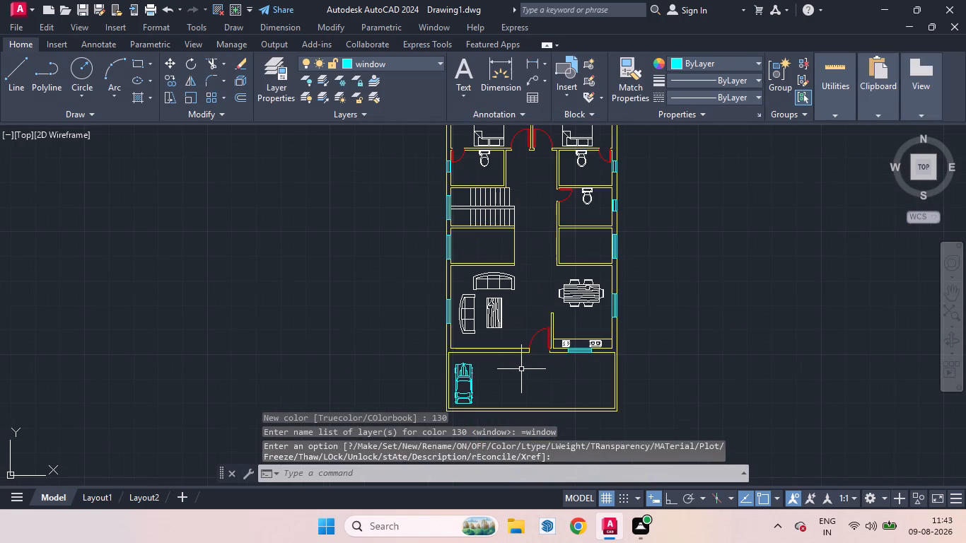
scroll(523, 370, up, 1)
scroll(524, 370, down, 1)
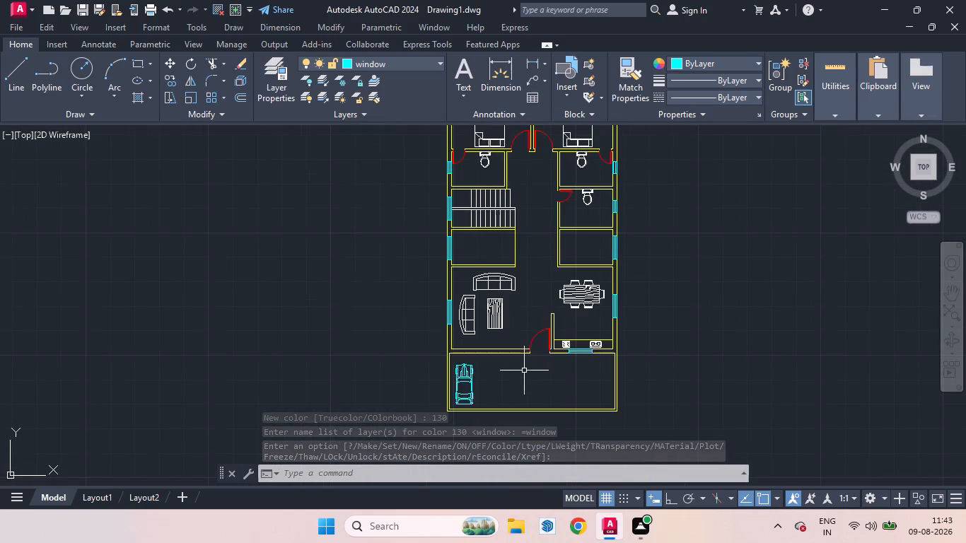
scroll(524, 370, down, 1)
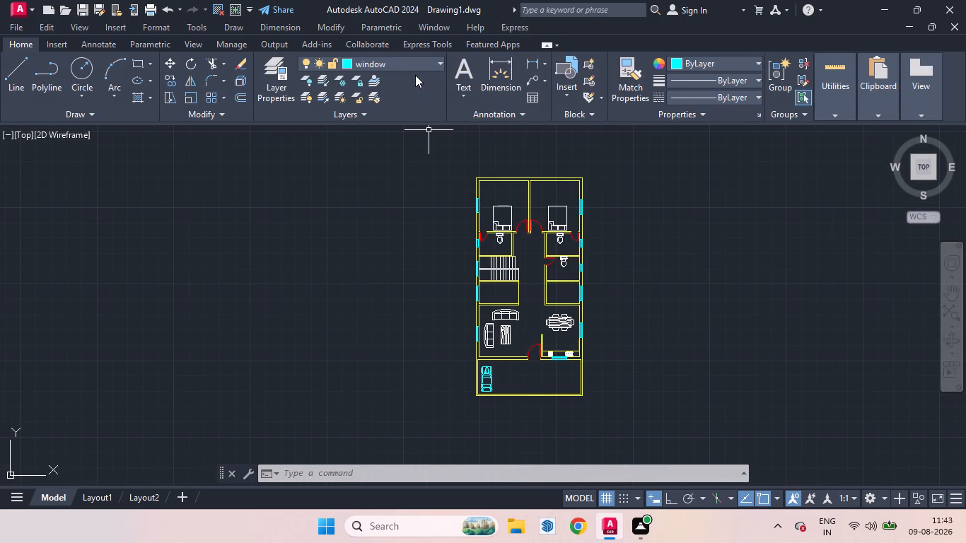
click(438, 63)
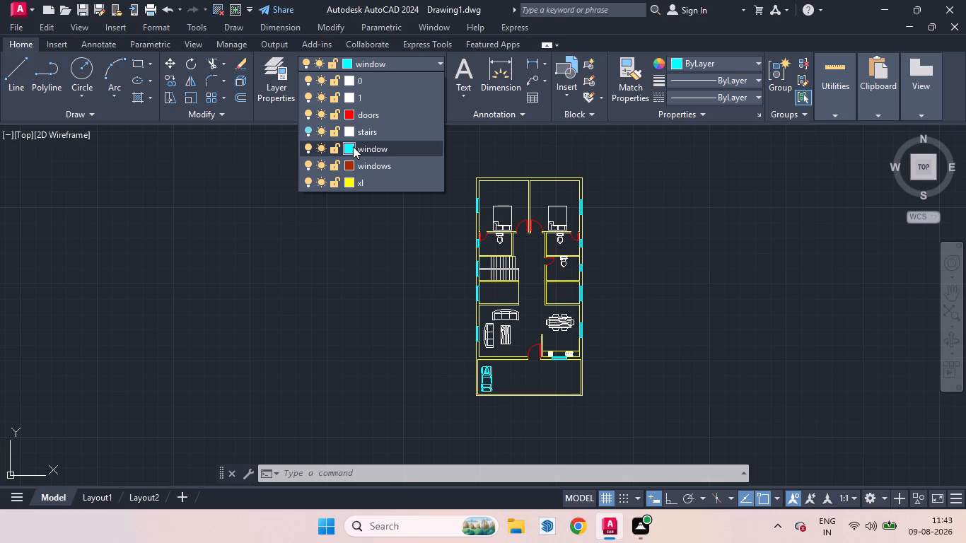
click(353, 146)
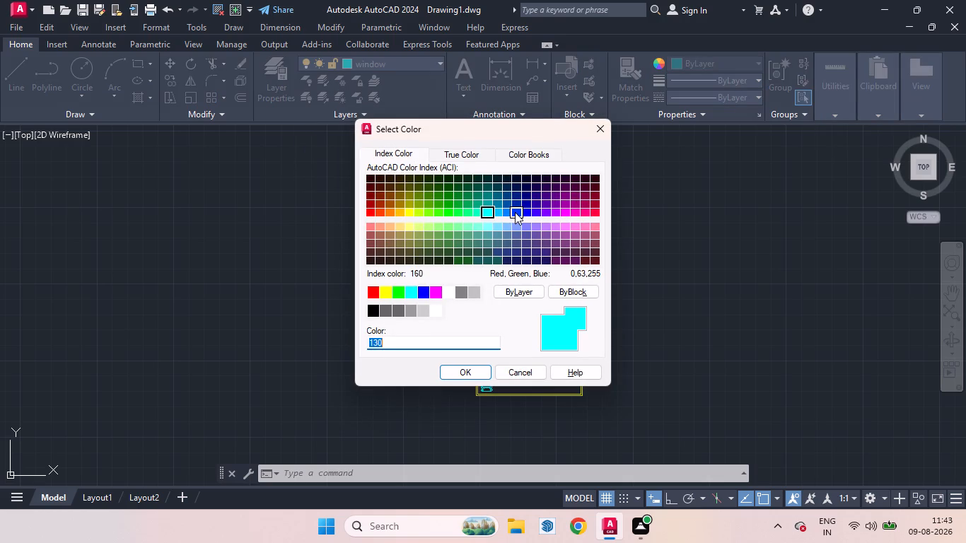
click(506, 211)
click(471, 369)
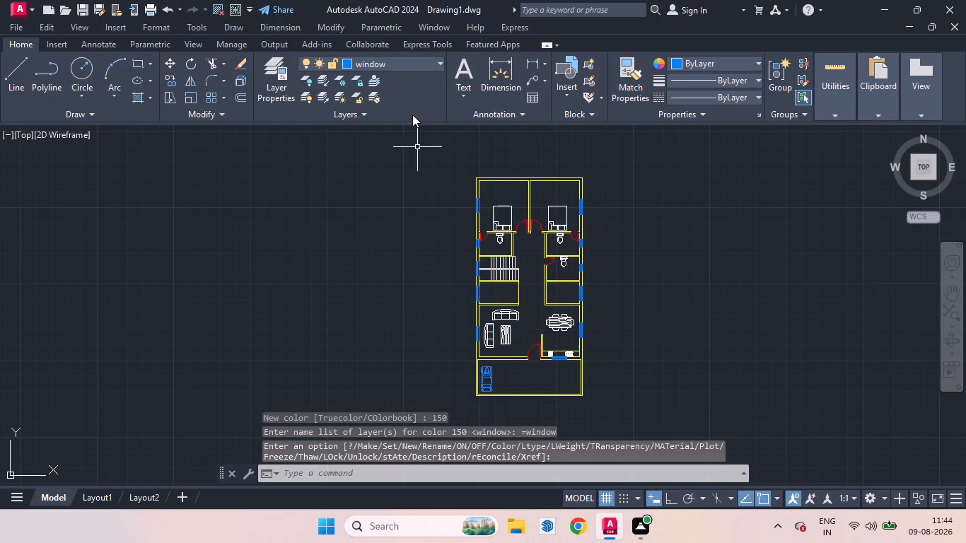
Set the window layer's colour to standard cyan, index colour 4.
click(431, 59)
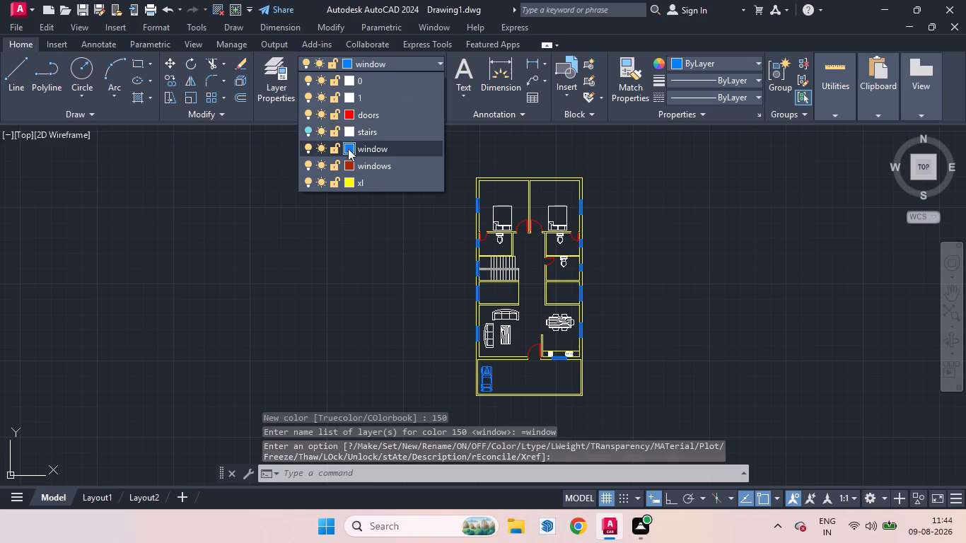
click(348, 148)
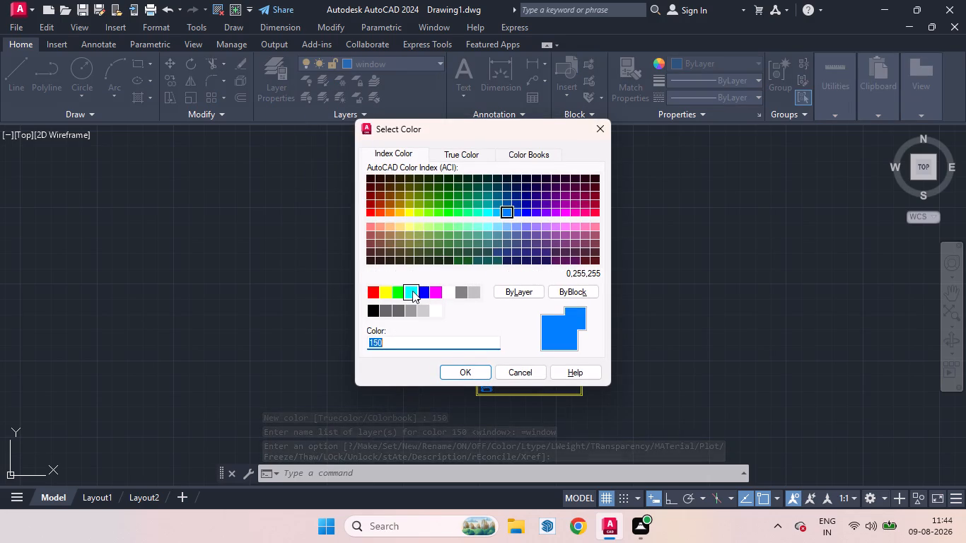
click(412, 294)
click(464, 373)
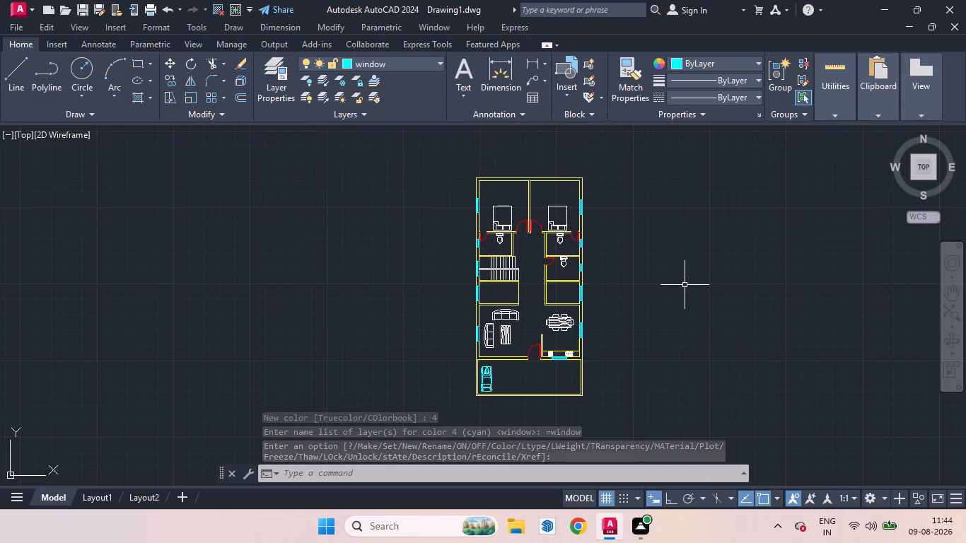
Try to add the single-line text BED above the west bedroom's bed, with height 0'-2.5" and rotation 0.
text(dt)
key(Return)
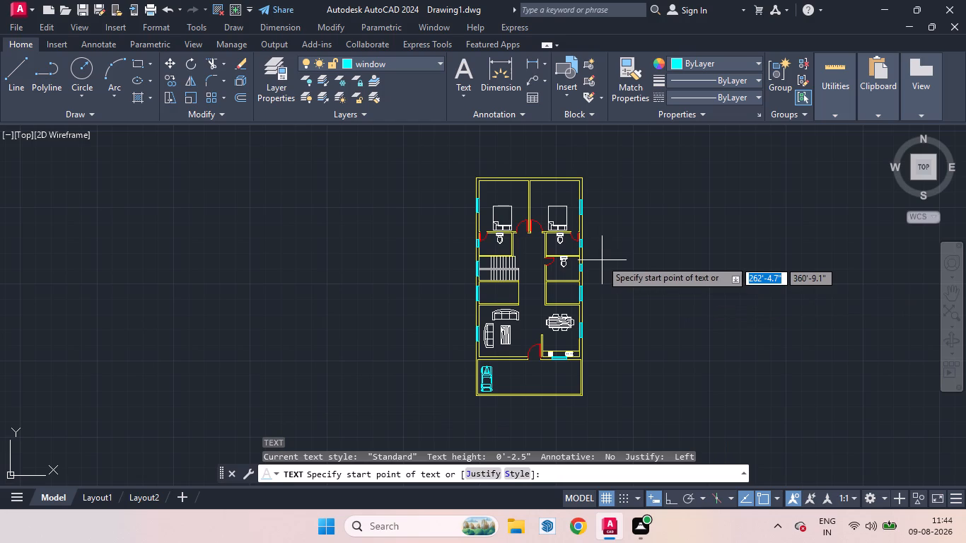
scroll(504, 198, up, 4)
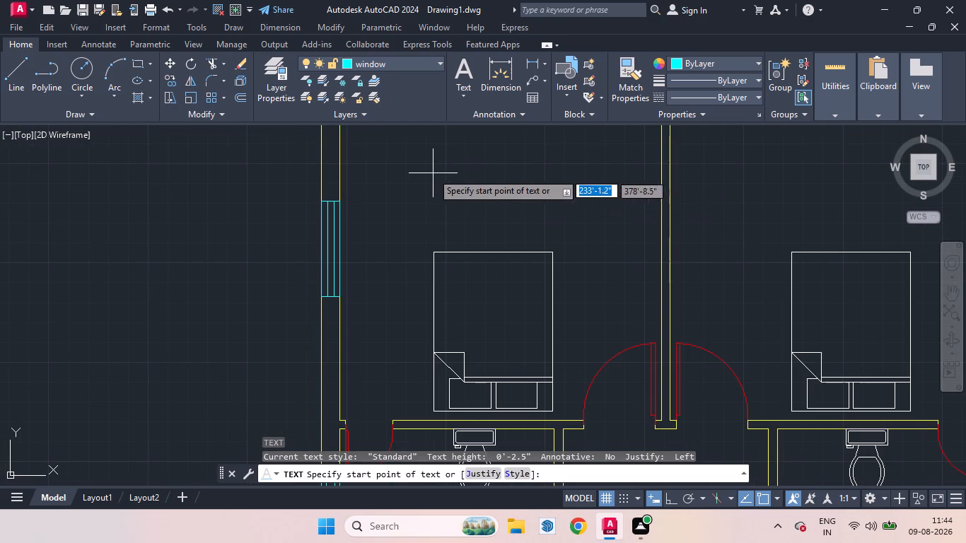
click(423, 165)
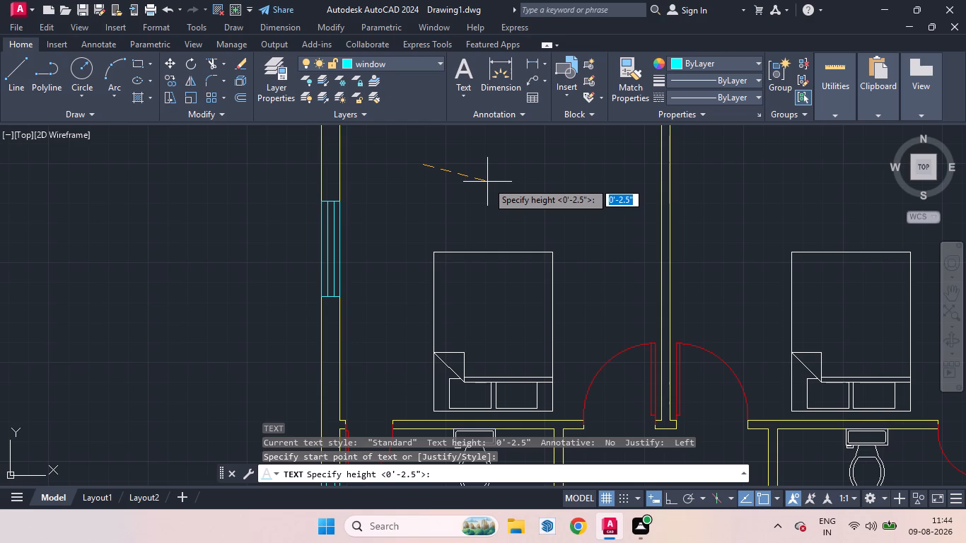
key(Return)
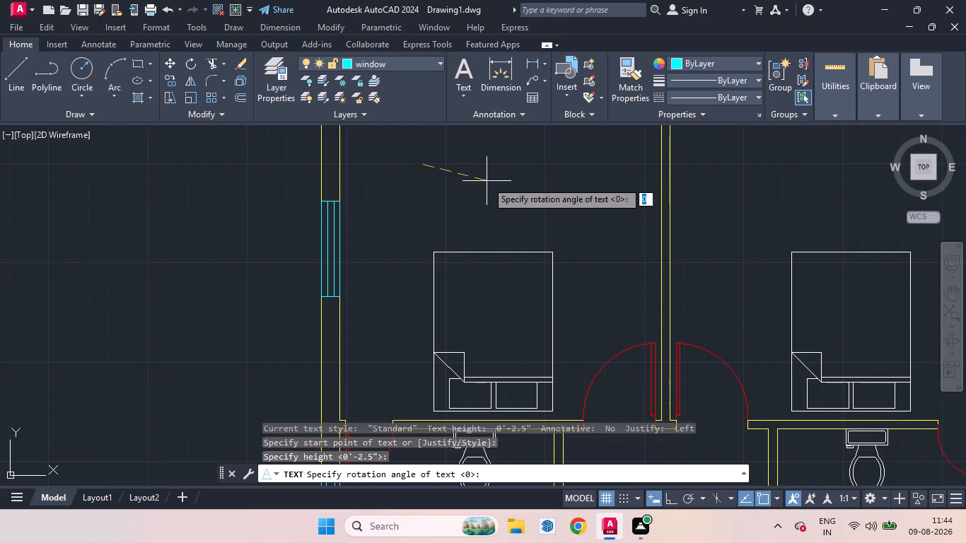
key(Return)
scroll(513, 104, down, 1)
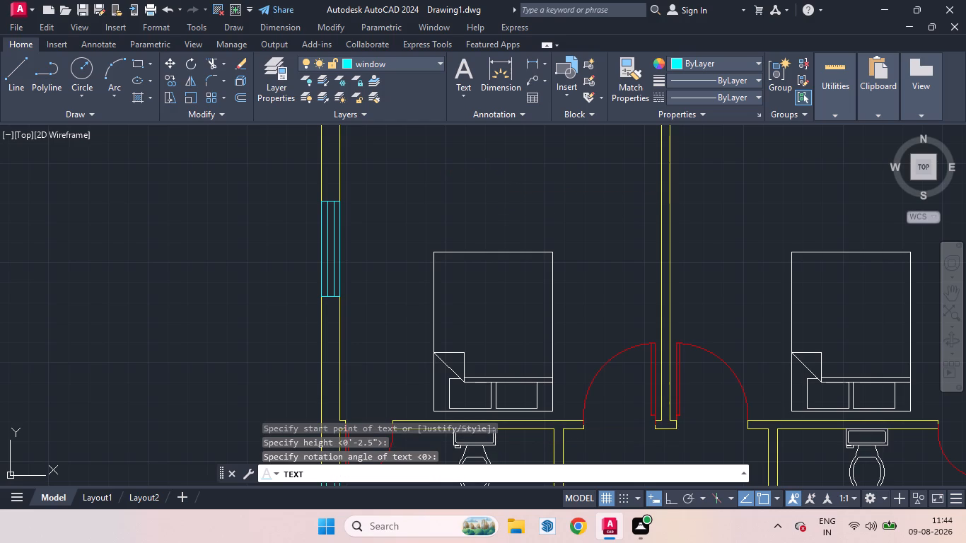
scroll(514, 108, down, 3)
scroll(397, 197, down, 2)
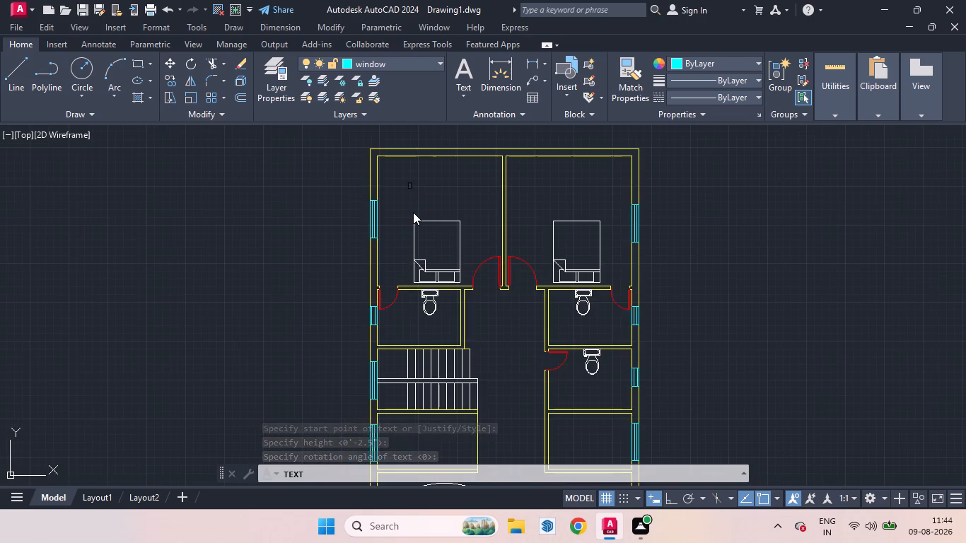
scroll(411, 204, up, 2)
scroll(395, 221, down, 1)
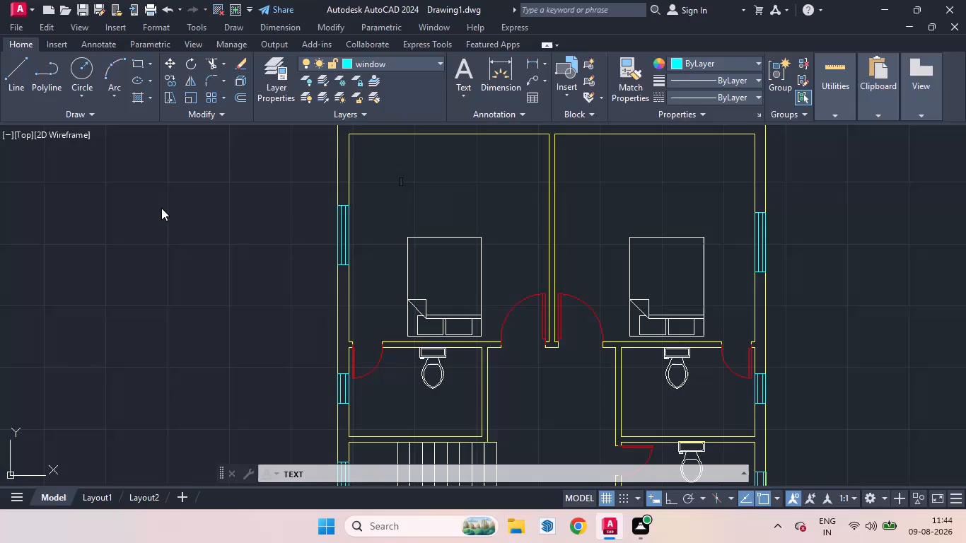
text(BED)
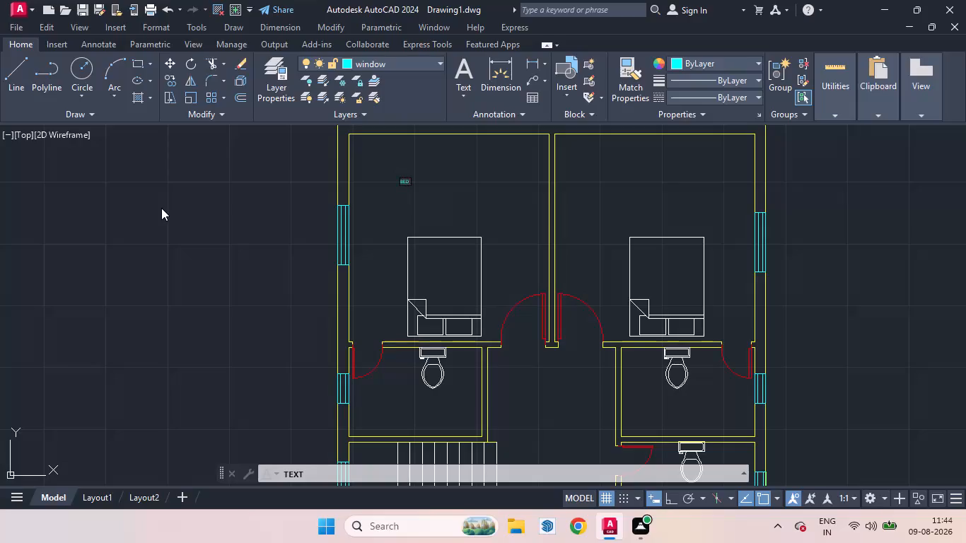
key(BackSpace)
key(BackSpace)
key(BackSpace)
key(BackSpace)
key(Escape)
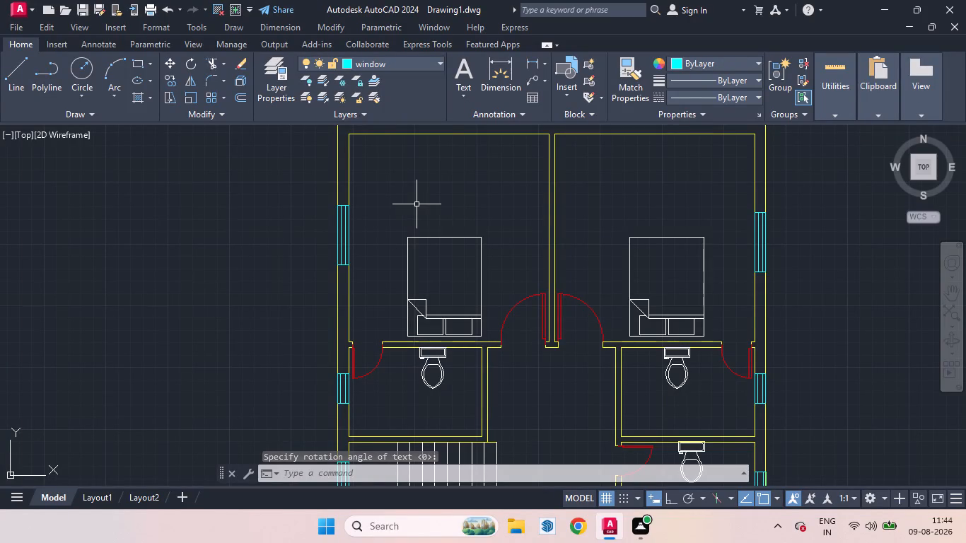
Start single-line text above the west bedroom's bed with height 6" and rotation 0, entering BED ROOM as its first line.
text(DT)
key(Return)
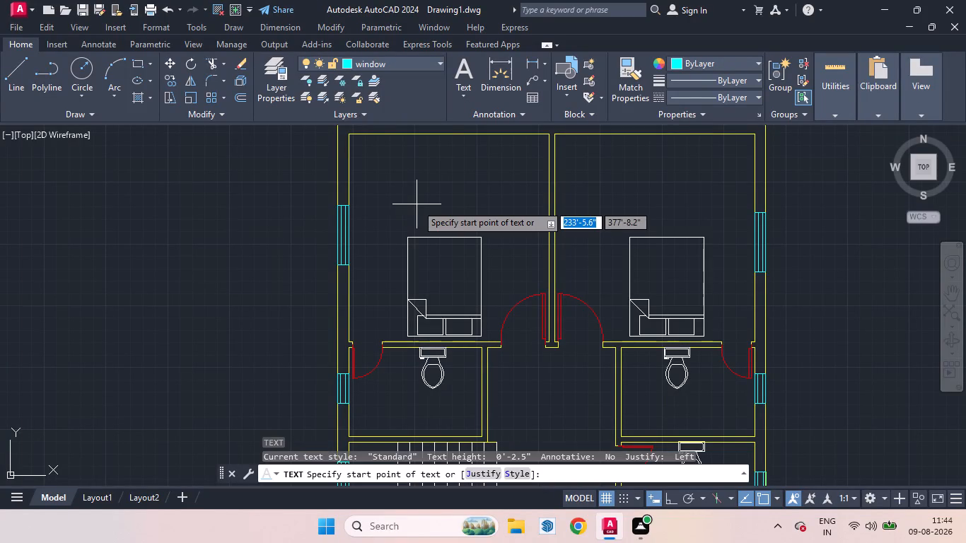
click(392, 164)
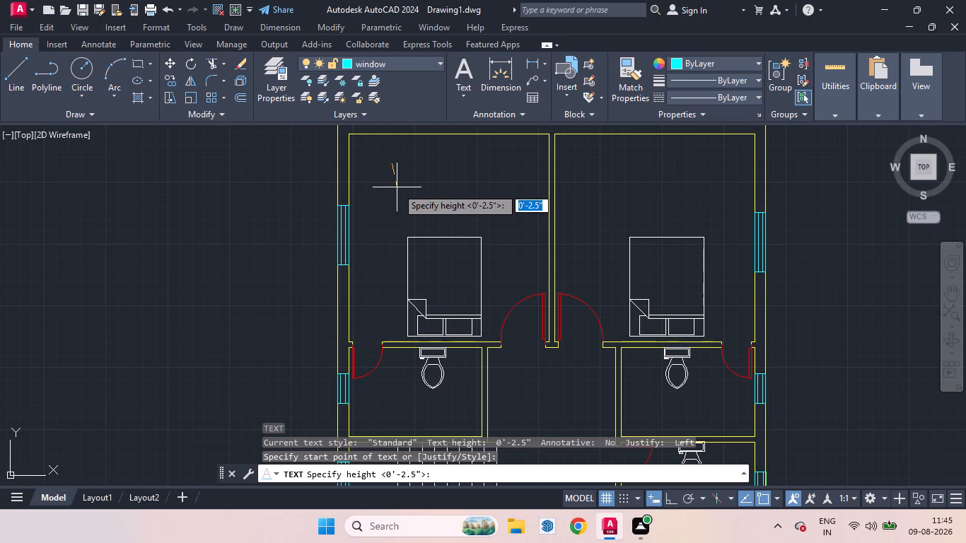
key(6)
key(Return)
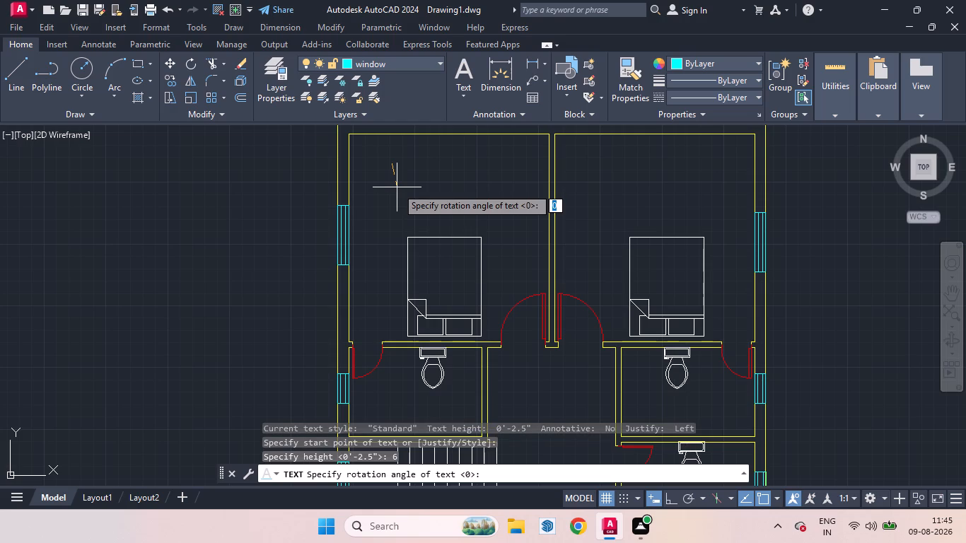
key(Return)
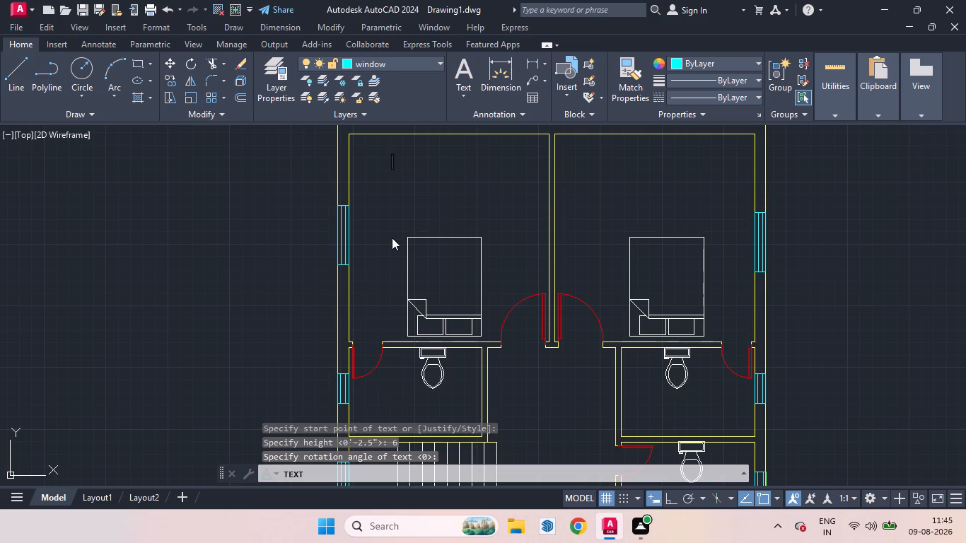
text(BED)
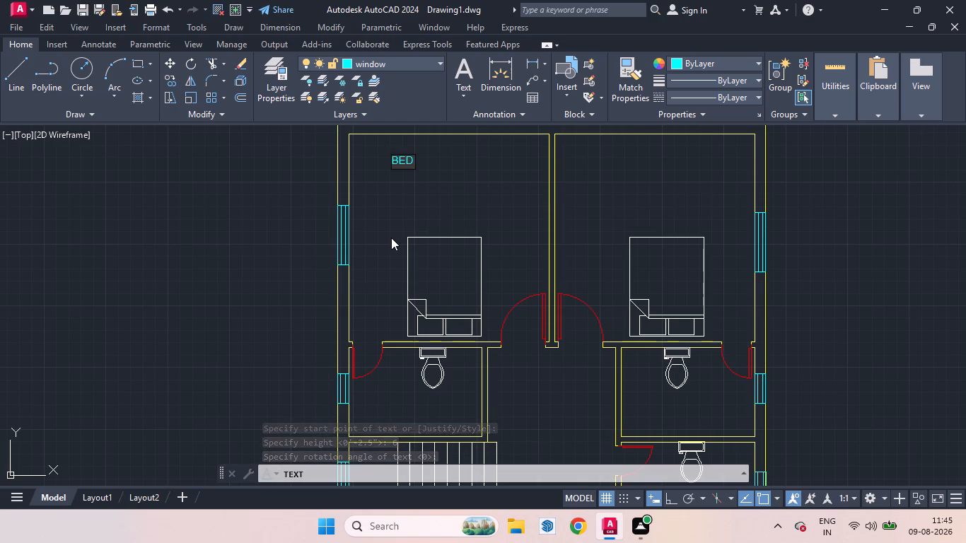
key(BackSpace)
key(BackSpace)
key(BackSpace)
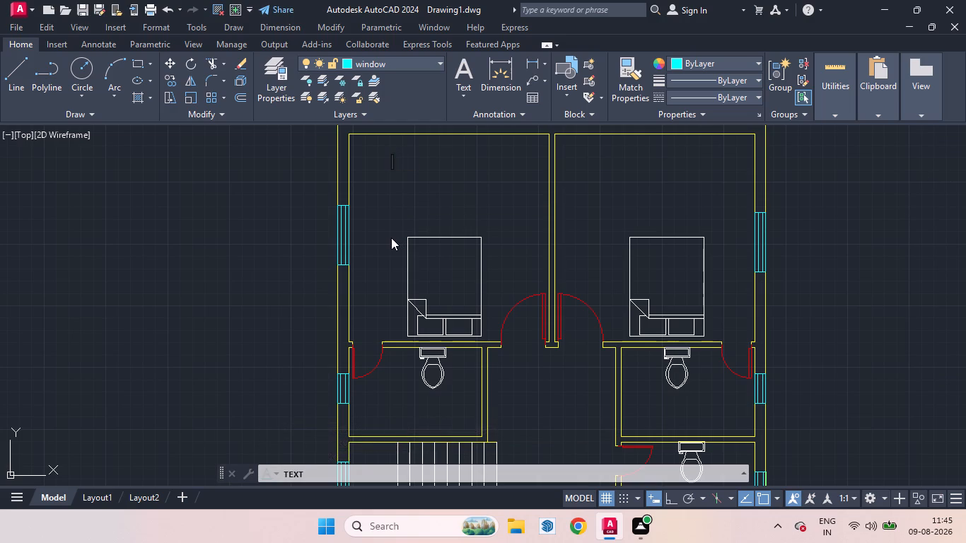
click(439, 65)
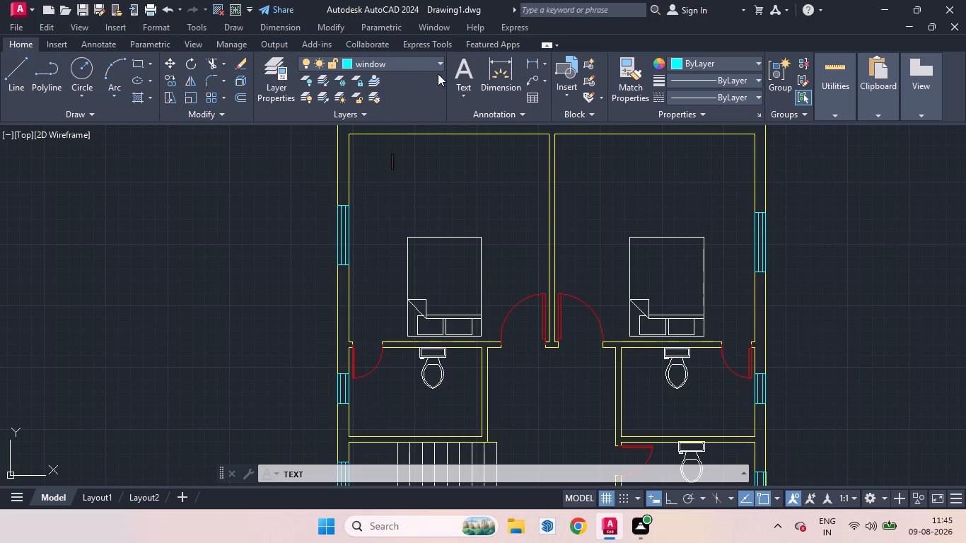
click(434, 62)
text(BED)
key(space)
text(R)
text(OOM)
key(Return)
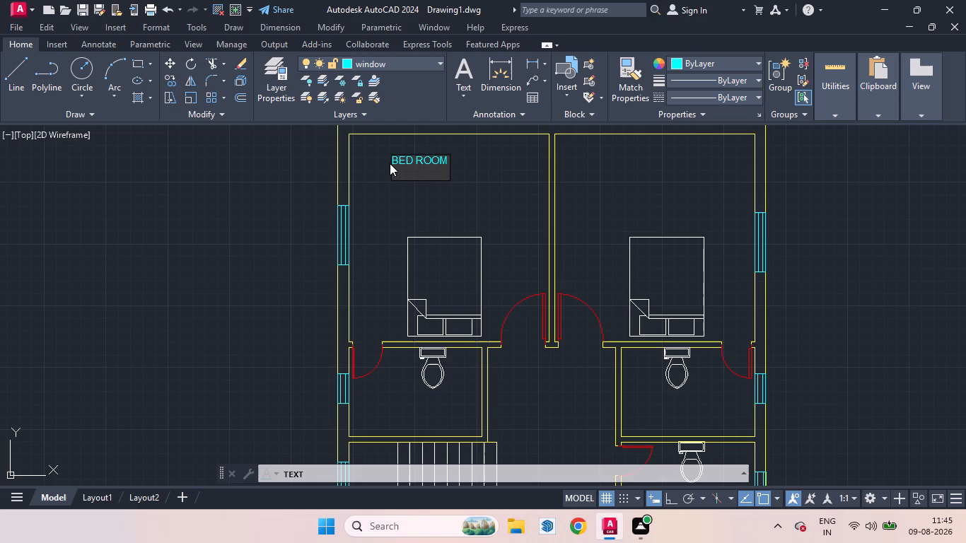
Add the room size 13'6"X14' as the label's second line and finish the text.
text(13)
text('6")
key(x)
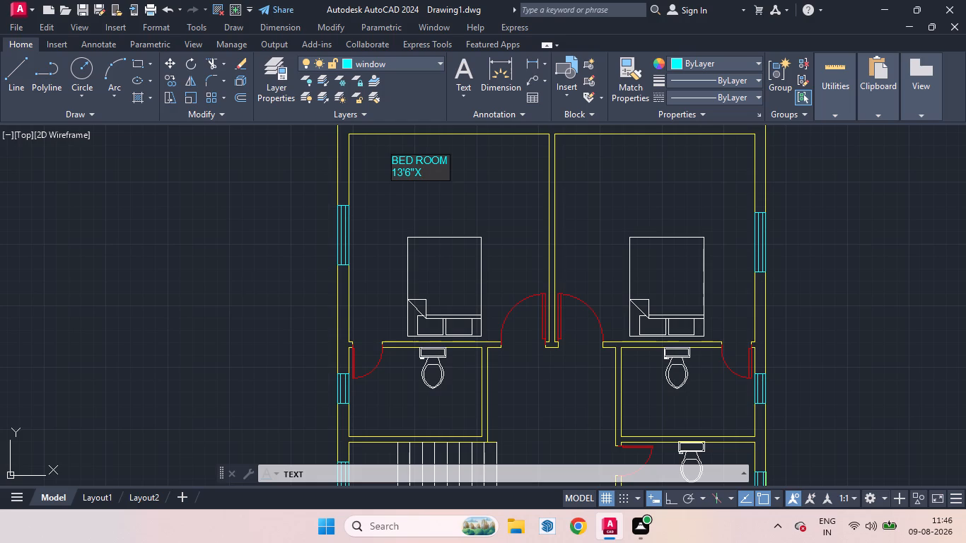
text(14')
click(477, 194)
key(Escape)
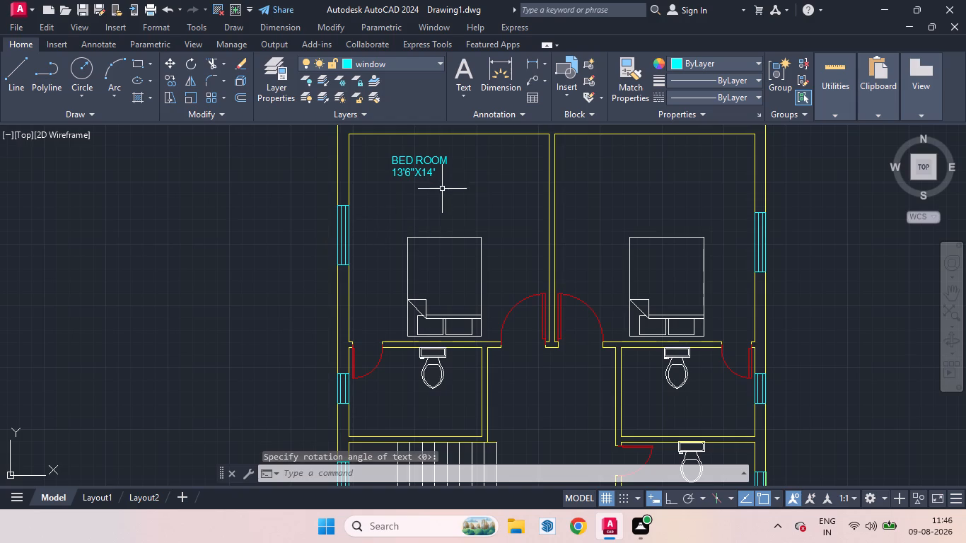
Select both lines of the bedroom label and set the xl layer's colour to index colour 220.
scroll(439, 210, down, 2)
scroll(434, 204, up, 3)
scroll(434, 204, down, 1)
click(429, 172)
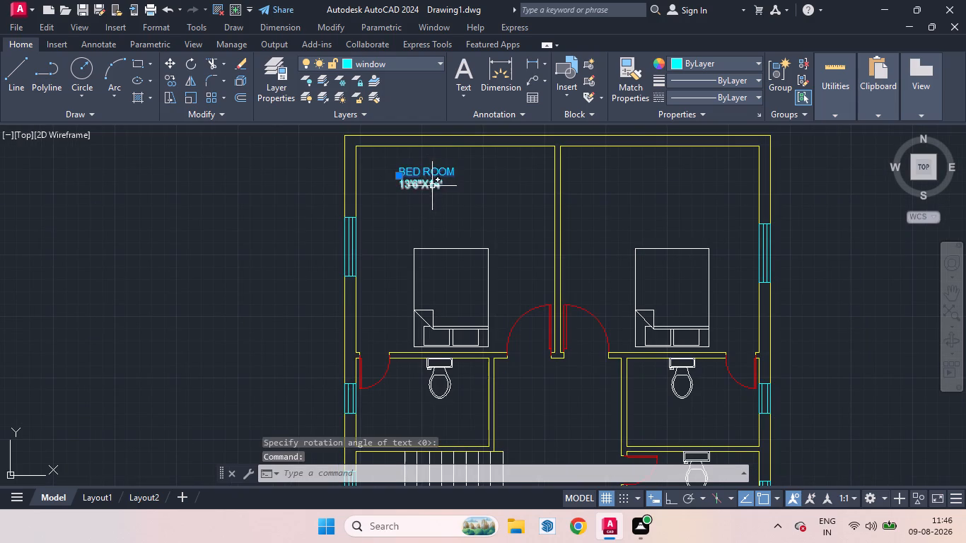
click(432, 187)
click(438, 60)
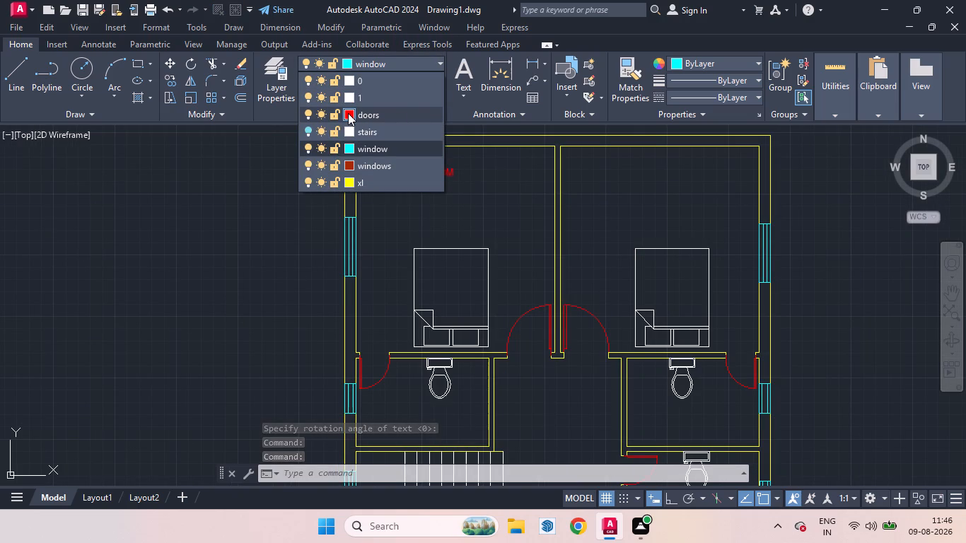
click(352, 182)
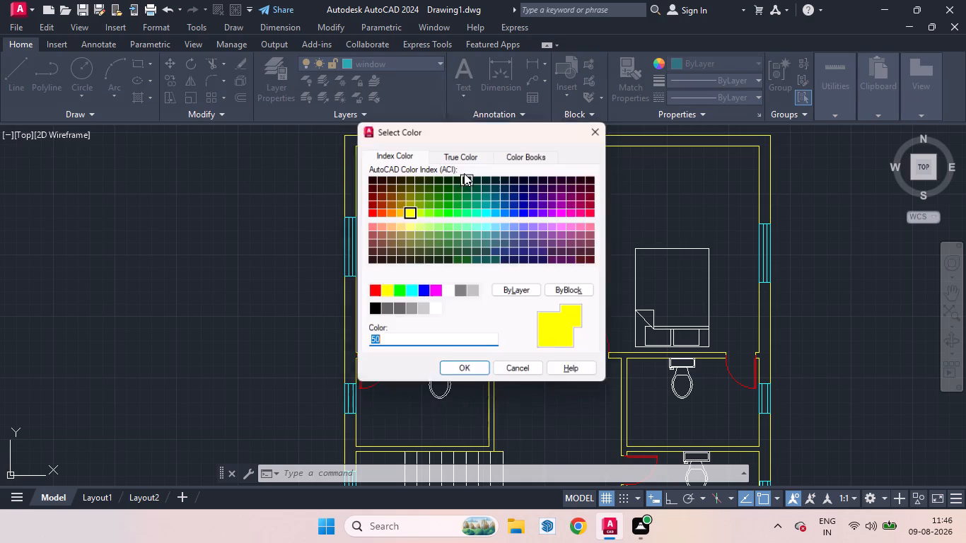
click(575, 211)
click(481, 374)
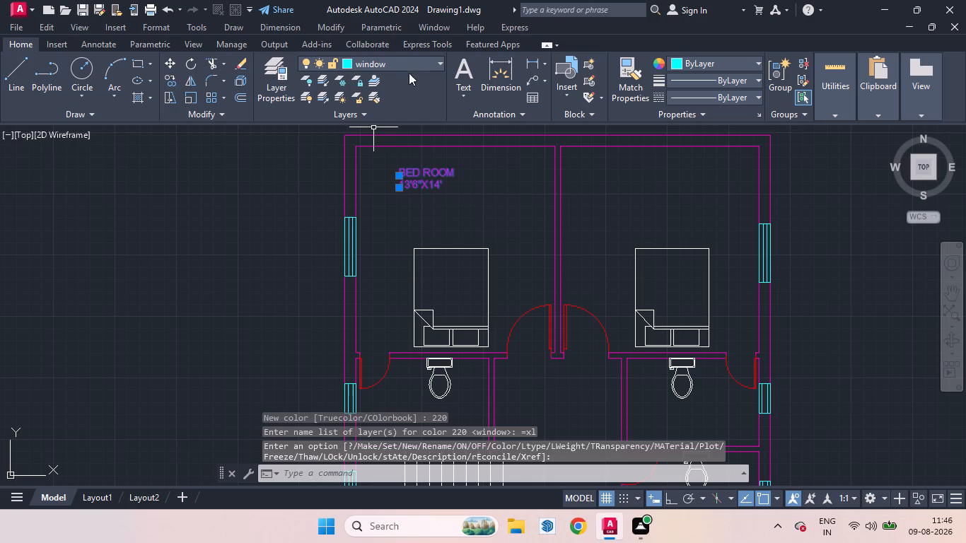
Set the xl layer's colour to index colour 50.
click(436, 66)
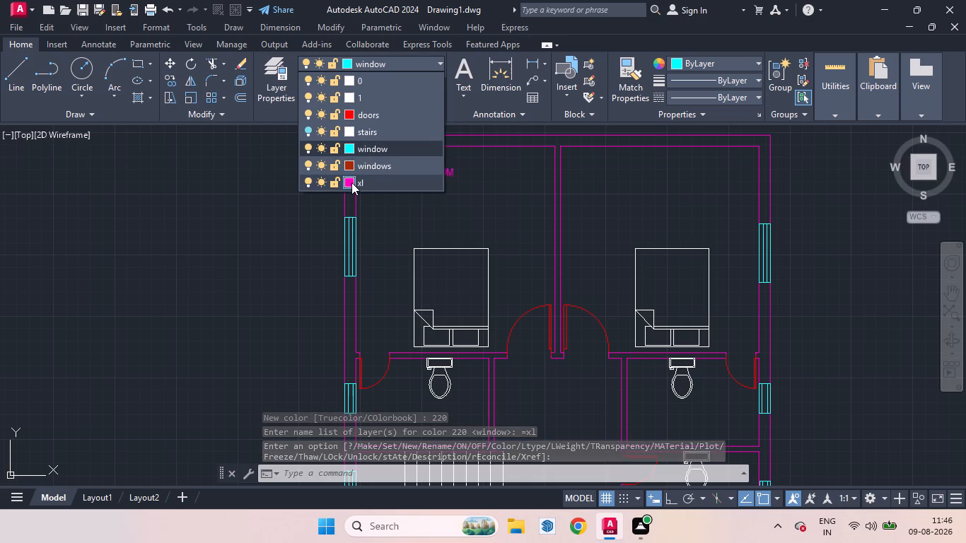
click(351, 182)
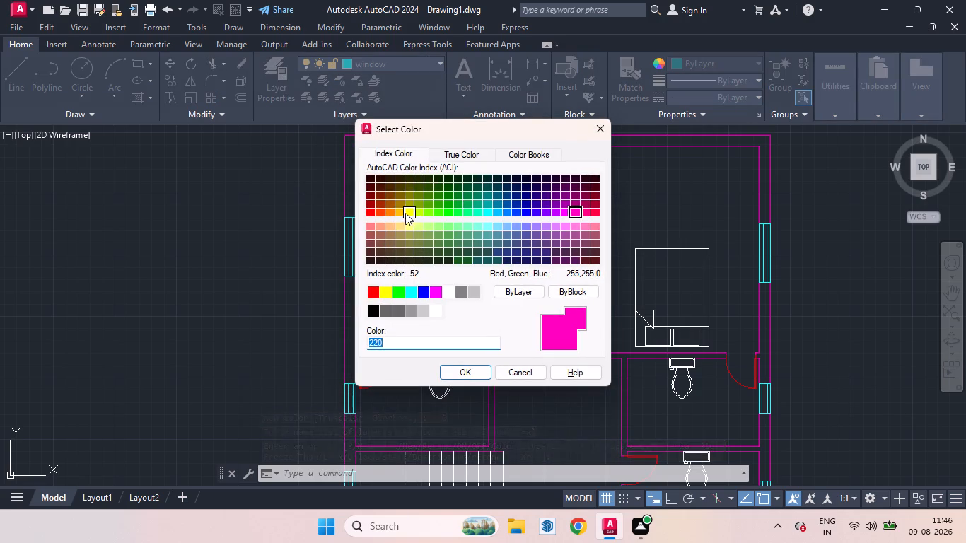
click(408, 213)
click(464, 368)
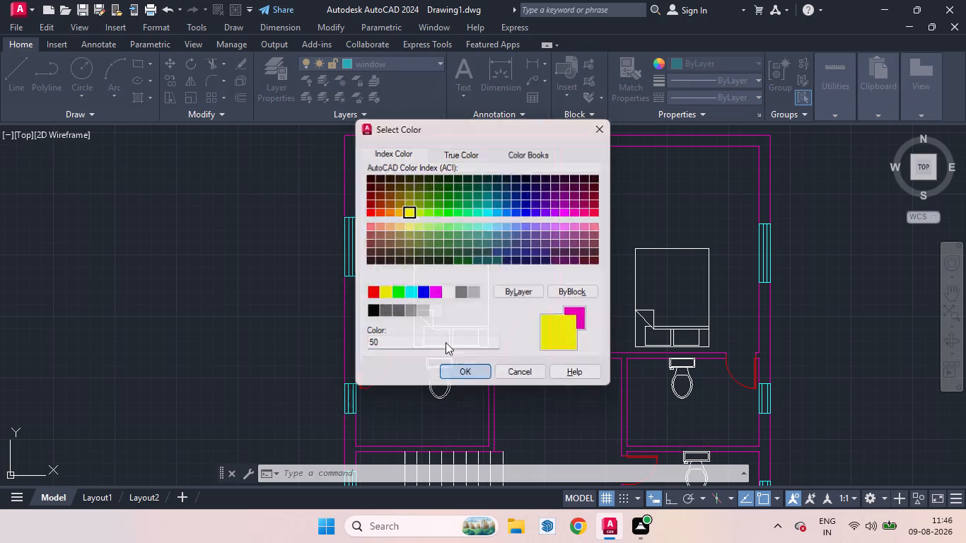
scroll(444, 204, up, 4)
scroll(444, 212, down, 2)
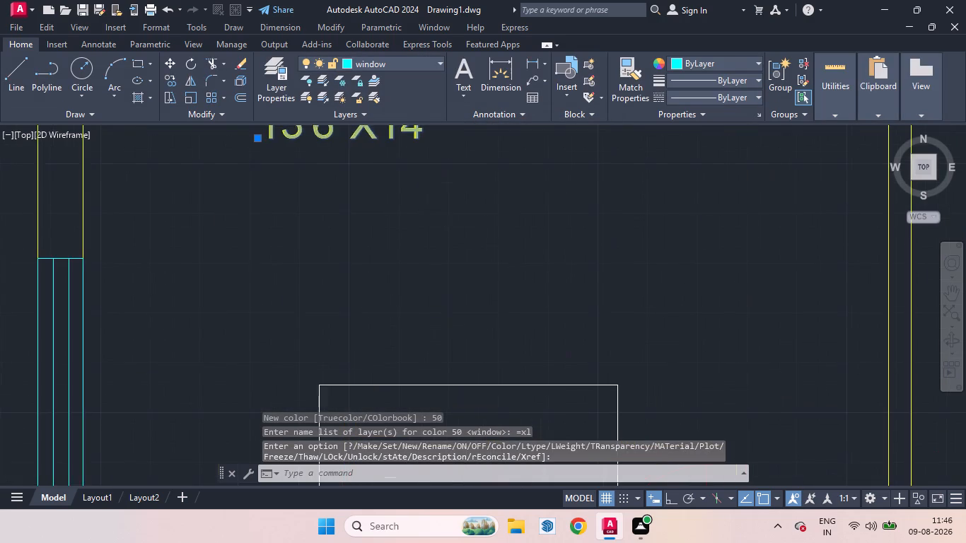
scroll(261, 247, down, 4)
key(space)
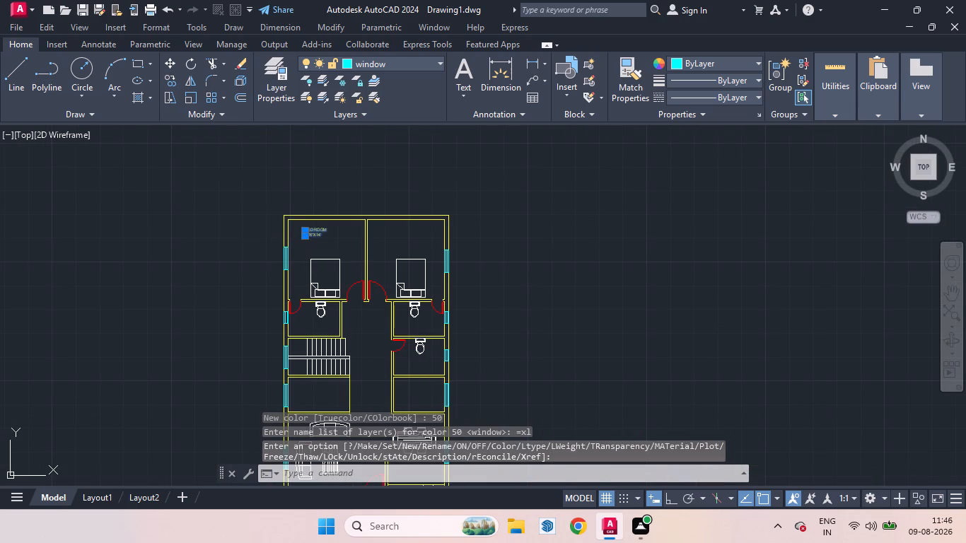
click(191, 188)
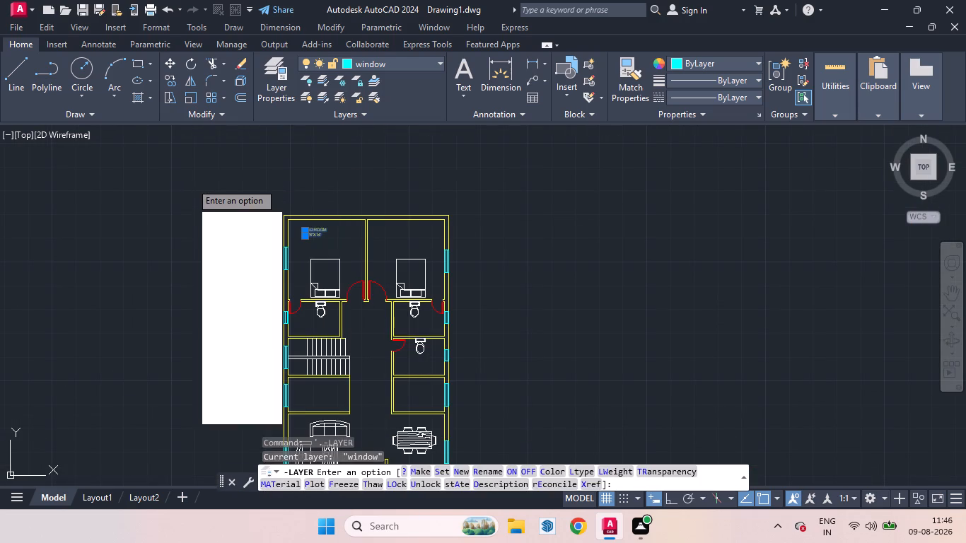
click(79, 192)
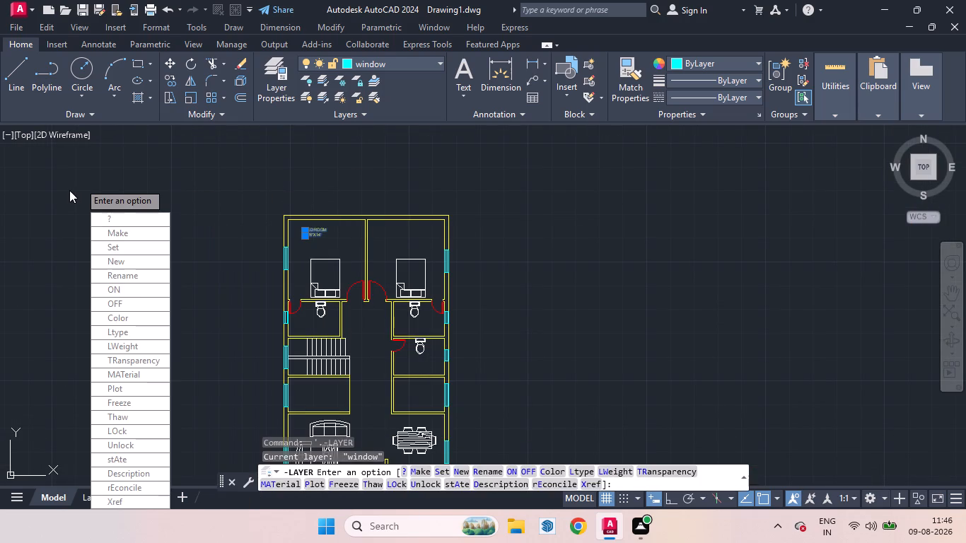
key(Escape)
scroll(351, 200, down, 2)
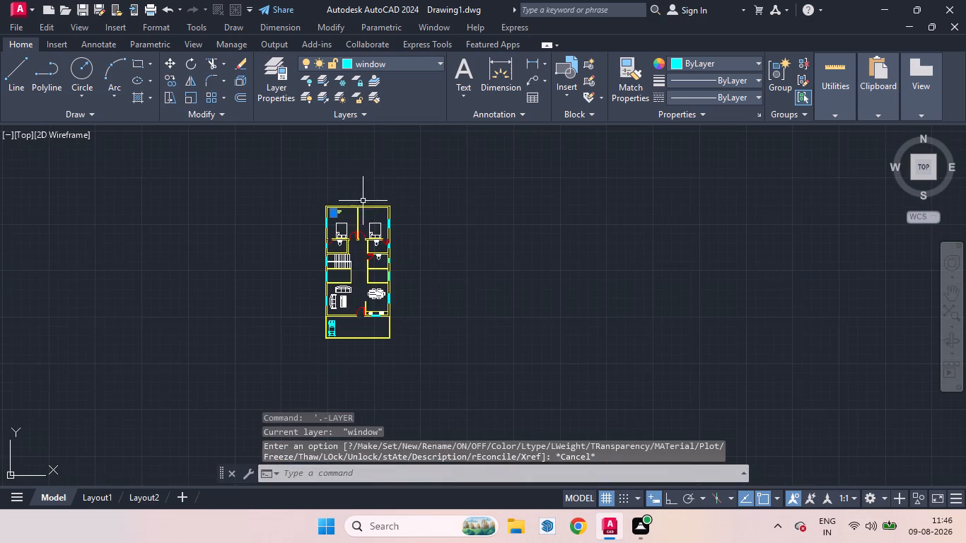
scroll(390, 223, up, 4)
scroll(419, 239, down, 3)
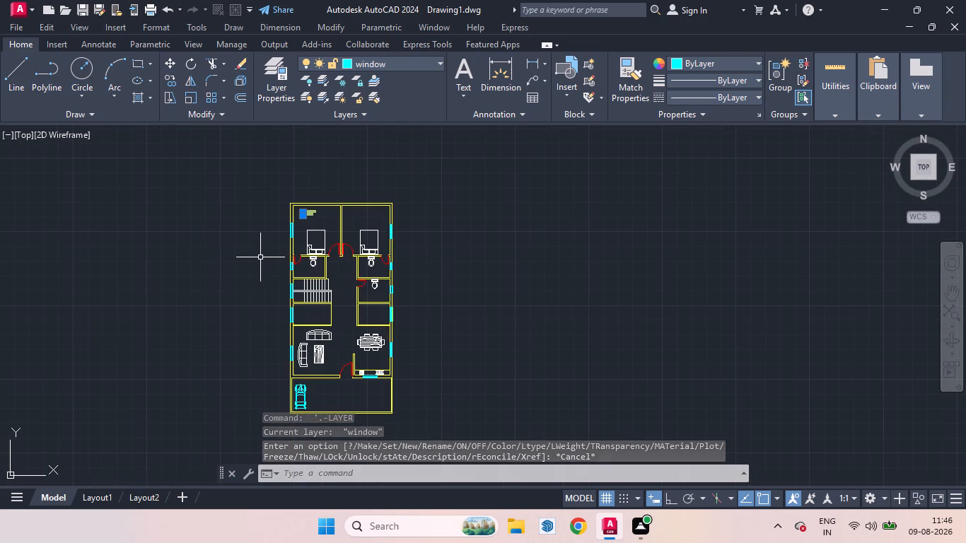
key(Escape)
Move both lines of the BED ROOM label about 2' east and slightly south, centring them above the west bedroom's bed.
scroll(283, 219, up, 2)
scroll(313, 214, down, 1)
scroll(326, 215, up, 1)
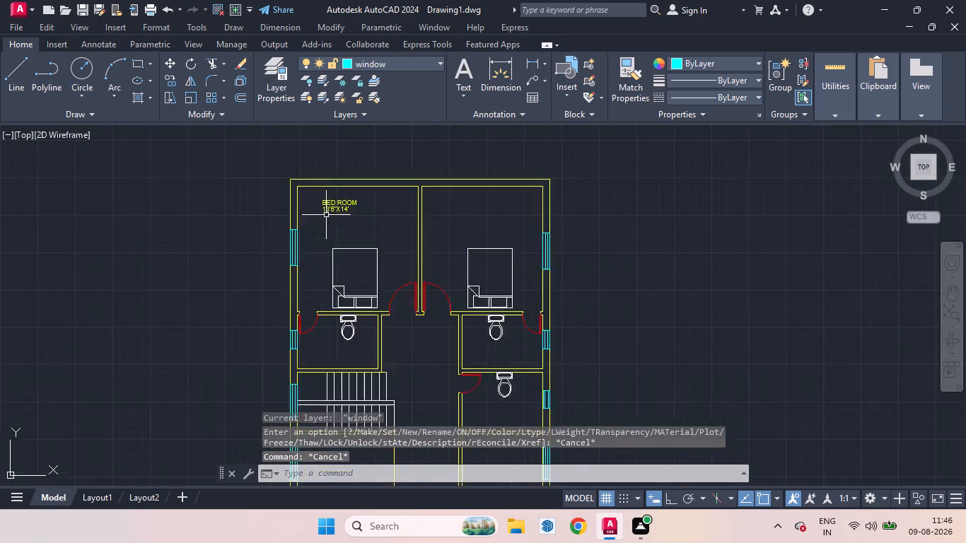
scroll(326, 215, up, 2)
scroll(346, 216, down, 4)
scroll(361, 227, up, 3)
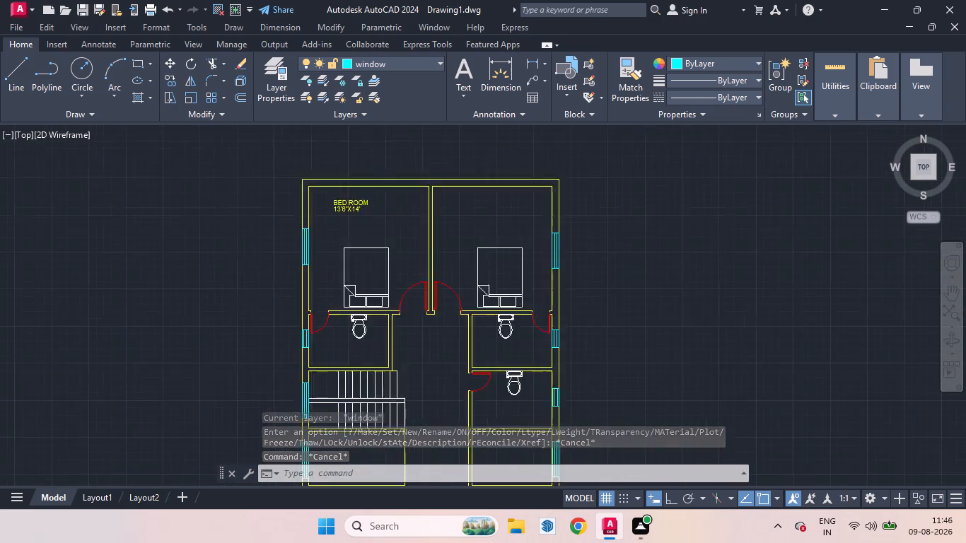
scroll(361, 227, up, 1)
click(331, 162)
click(342, 184)
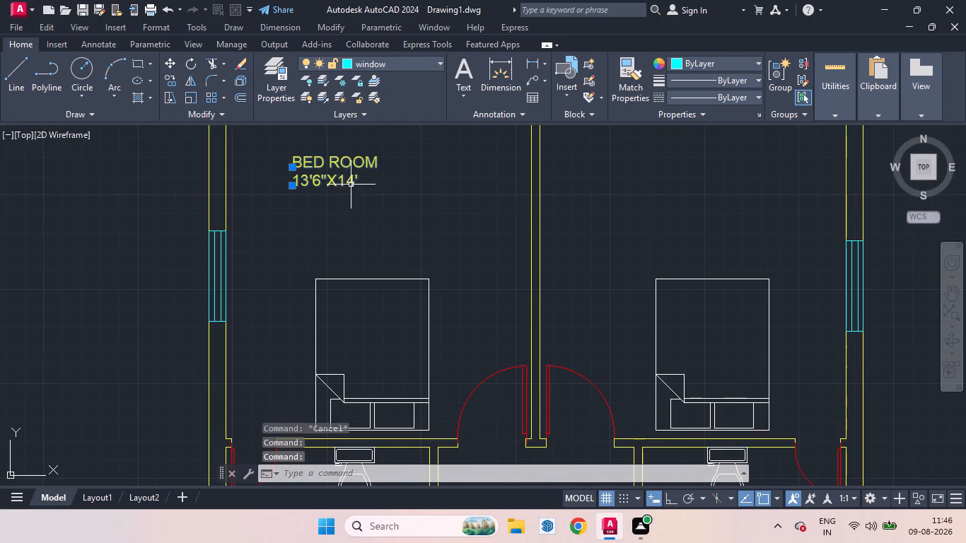
key(m)
key(Return)
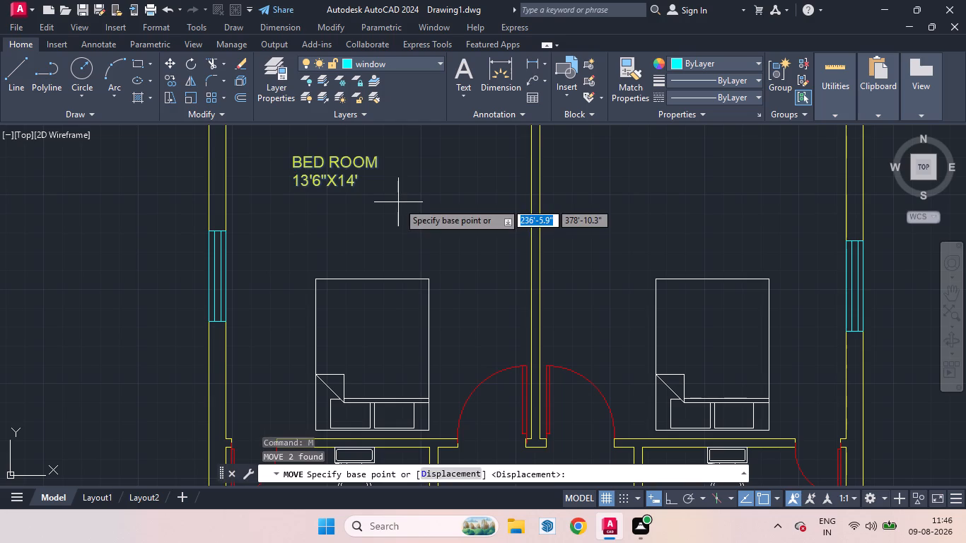
click(351, 182)
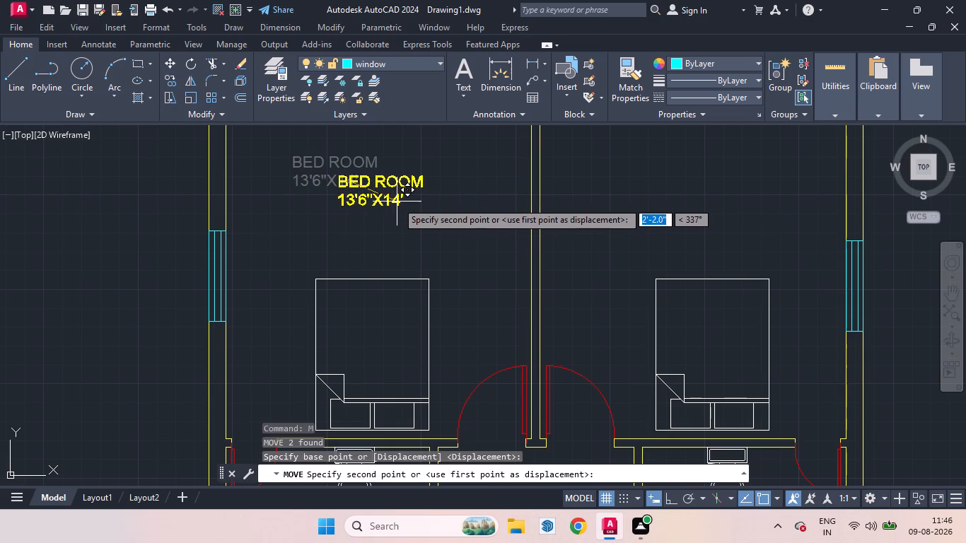
click(394, 197)
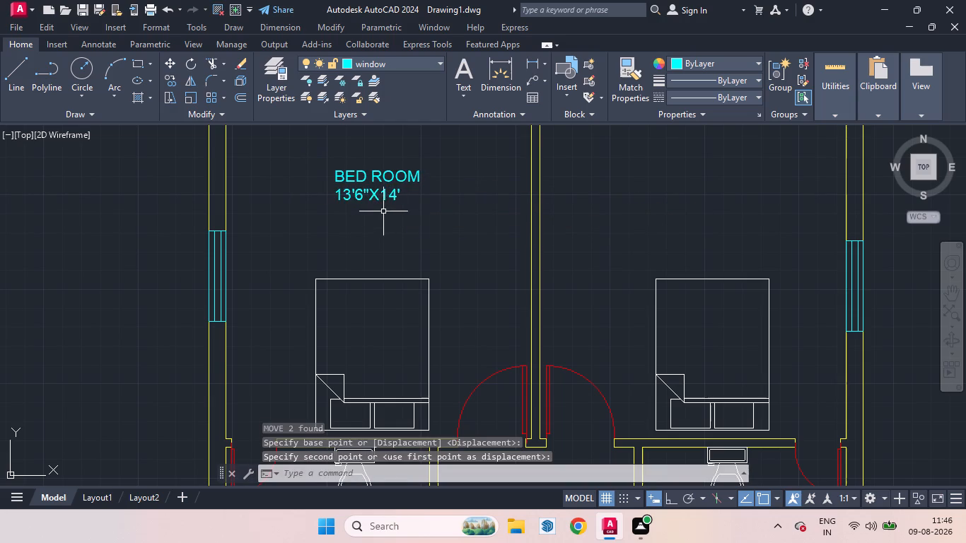
Move the 13'6"X14' line about 6" east and slightly south, centring it beneath the BED ROOM line.
click(388, 197)
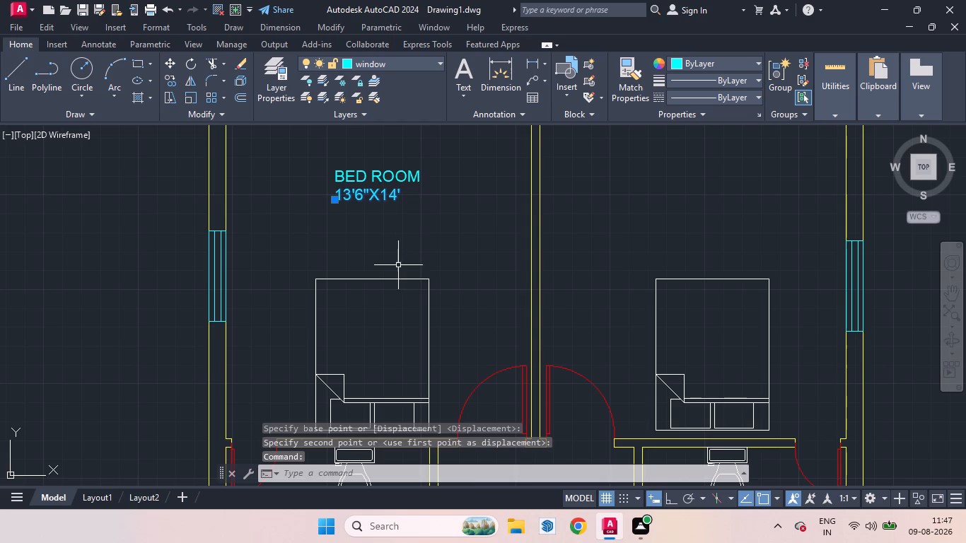
key(m)
key(Return)
click(392, 194)
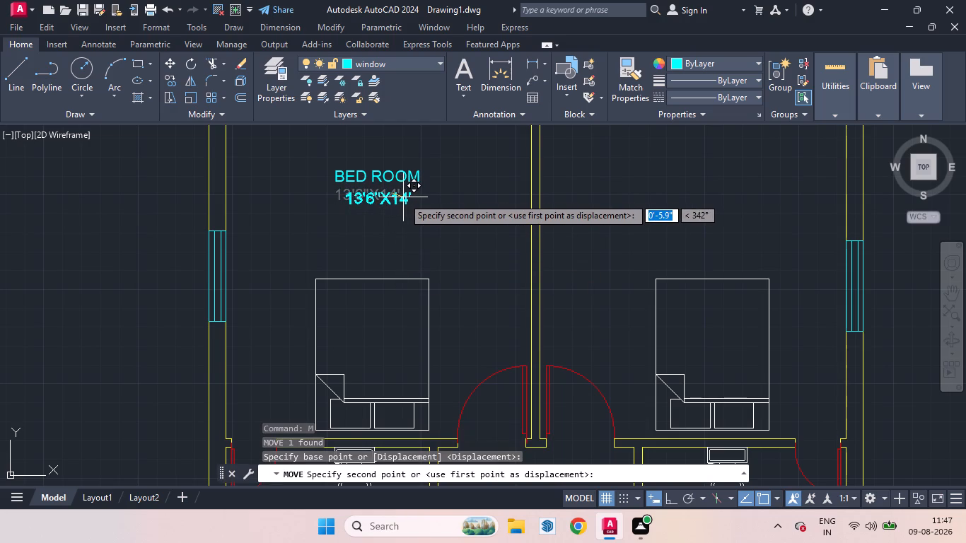
click(403, 197)
scroll(264, 245, down, 3)
scroll(279, 255, up, 3)
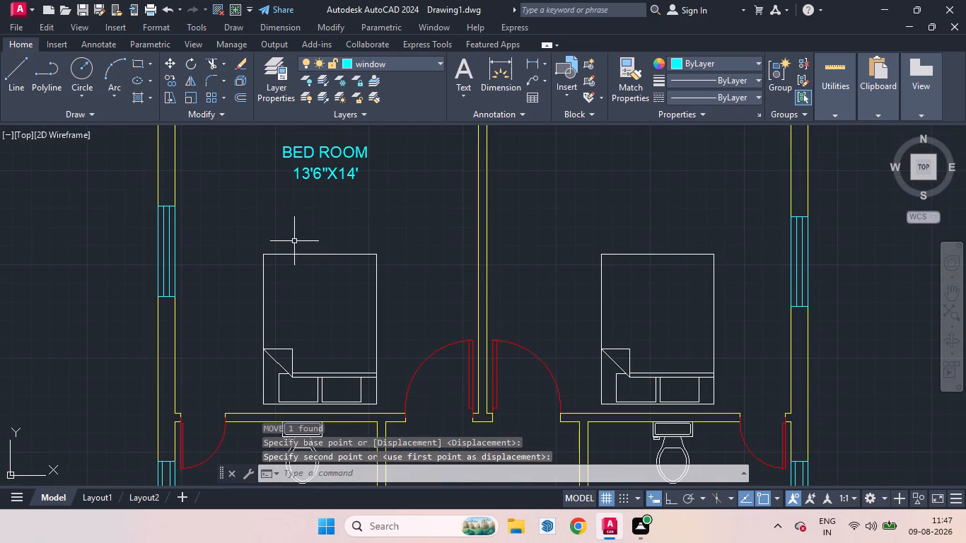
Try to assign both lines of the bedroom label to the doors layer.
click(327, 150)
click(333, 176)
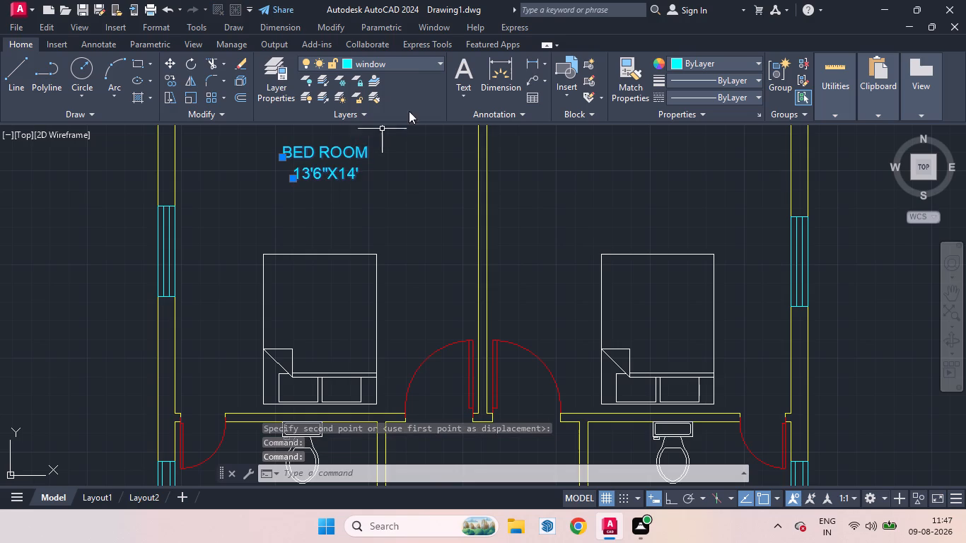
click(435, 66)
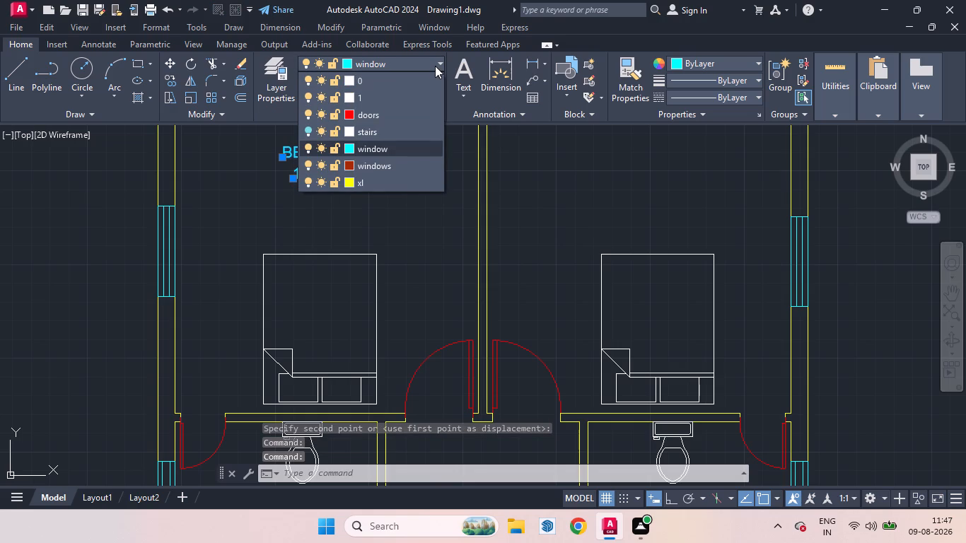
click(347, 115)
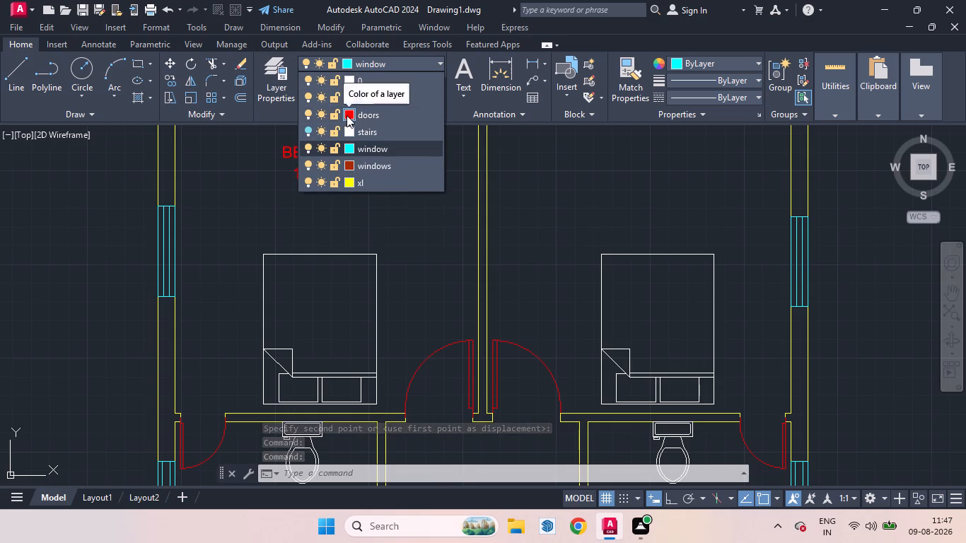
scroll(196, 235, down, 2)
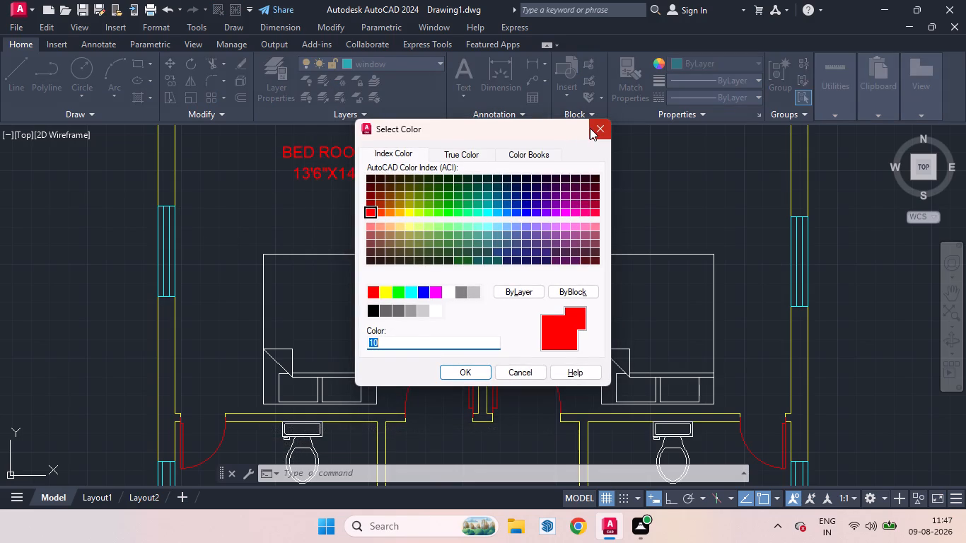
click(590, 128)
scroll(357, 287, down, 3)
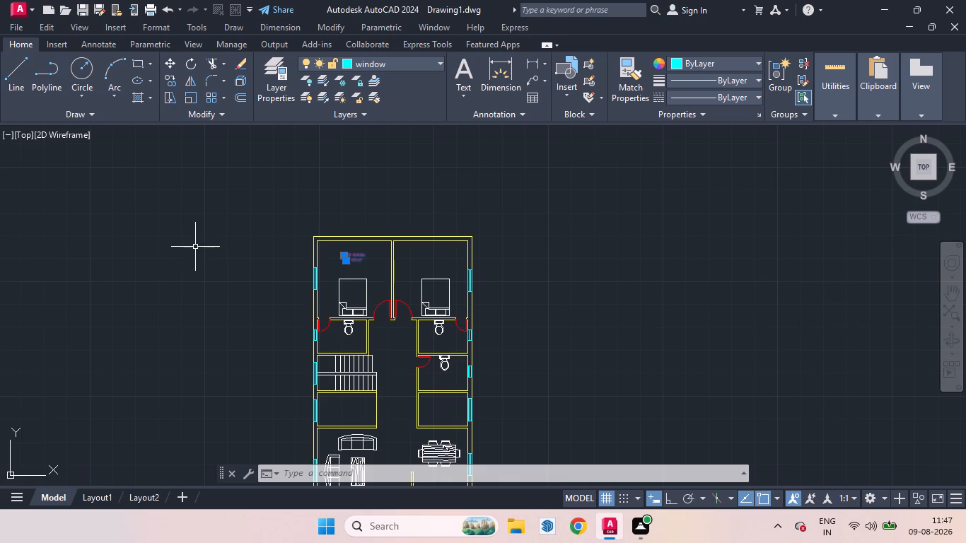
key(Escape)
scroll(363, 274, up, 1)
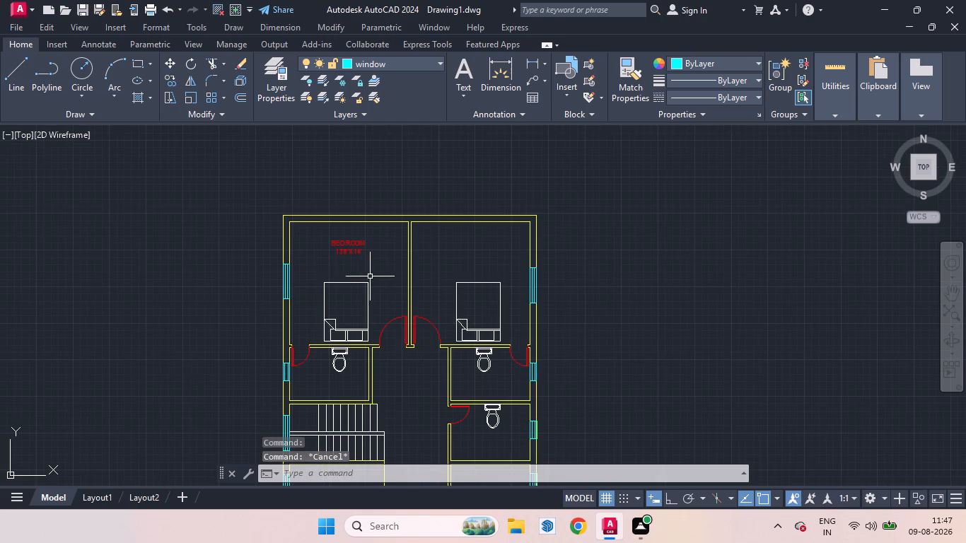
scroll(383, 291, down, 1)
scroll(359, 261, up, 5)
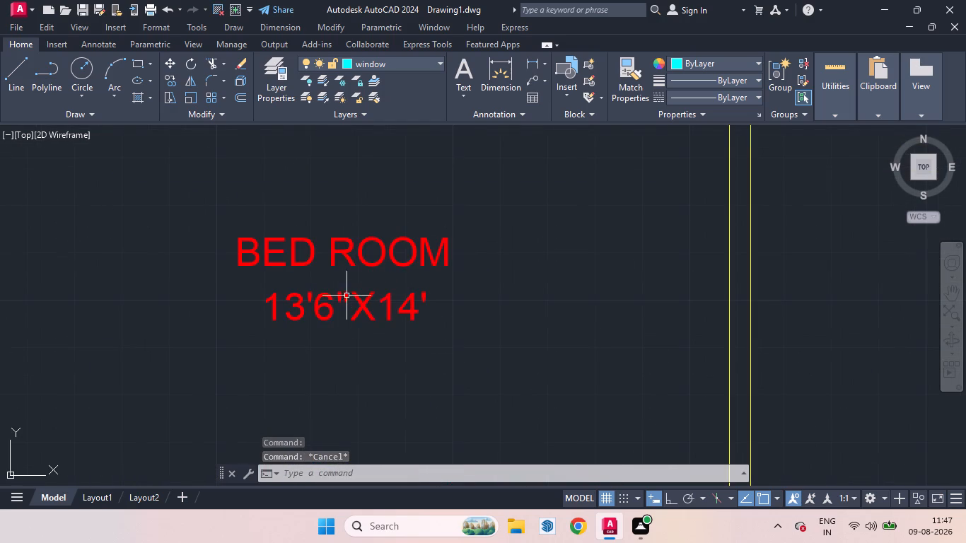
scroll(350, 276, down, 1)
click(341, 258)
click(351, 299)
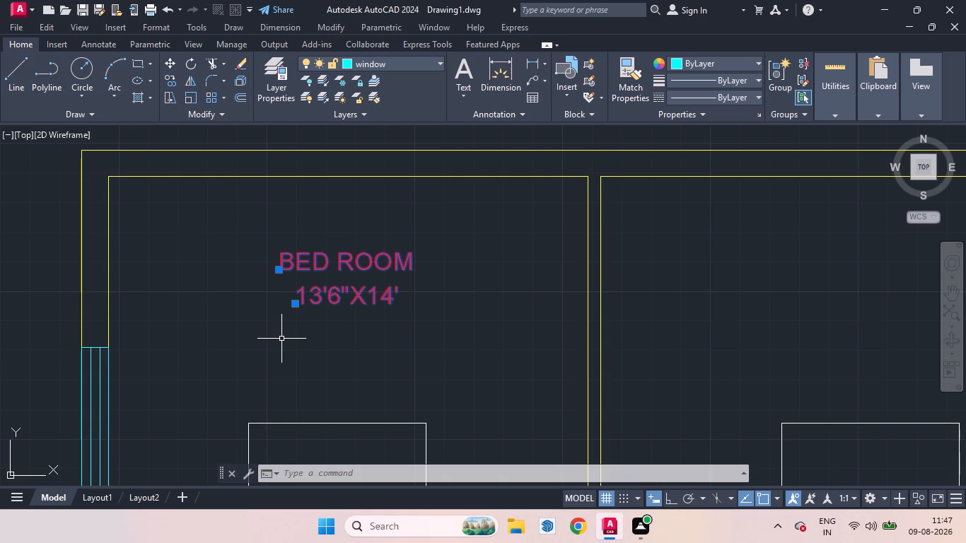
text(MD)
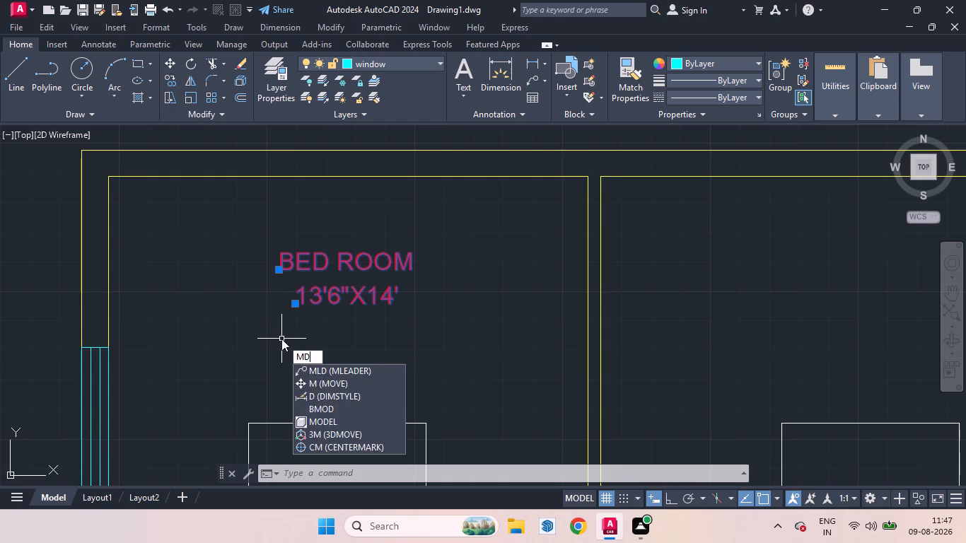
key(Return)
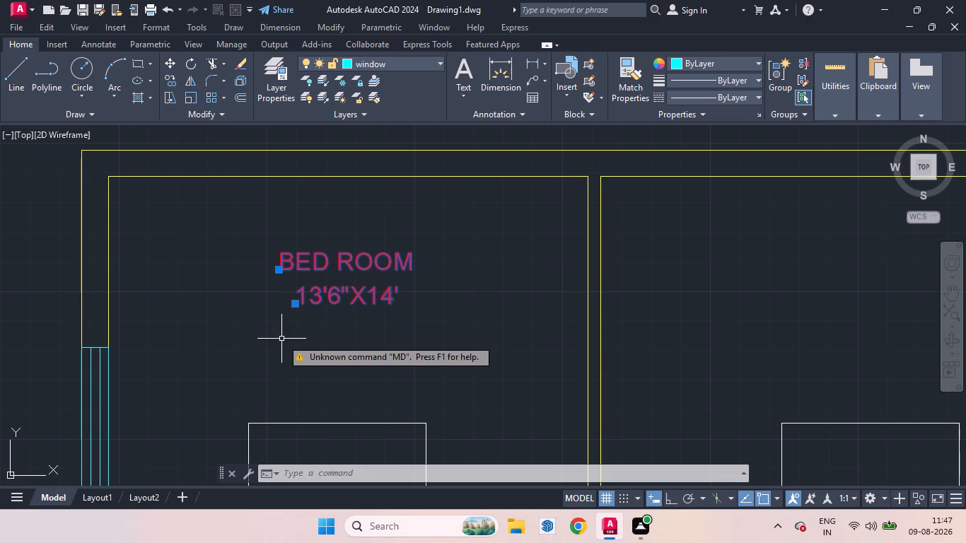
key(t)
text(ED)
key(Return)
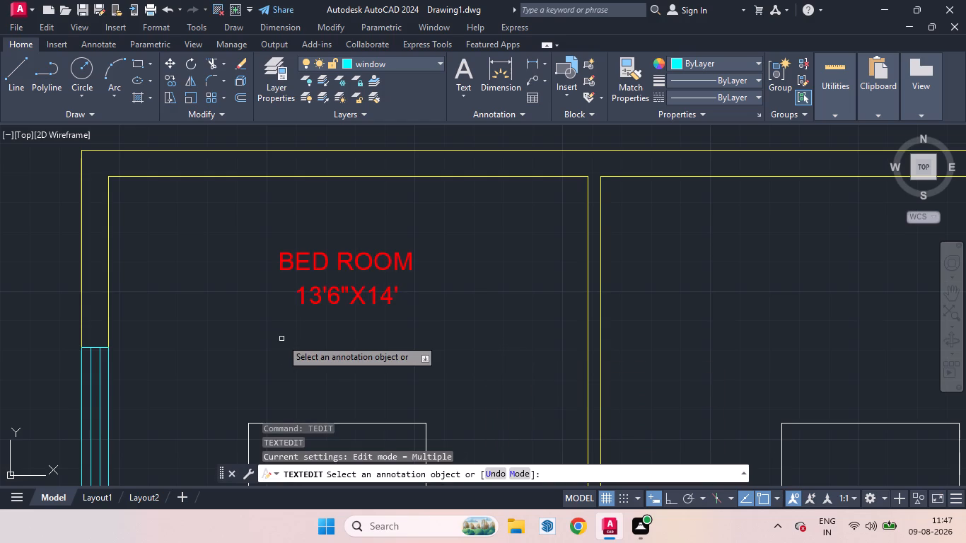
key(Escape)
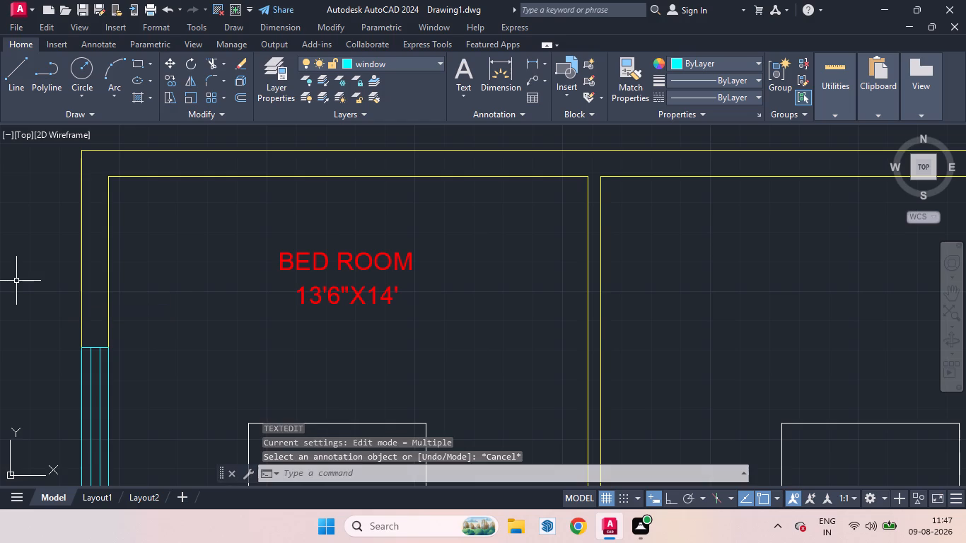
Examine the properties of the BED ROOM text, including its colour, layer and text settings.
scroll(218, 411, down, 3)
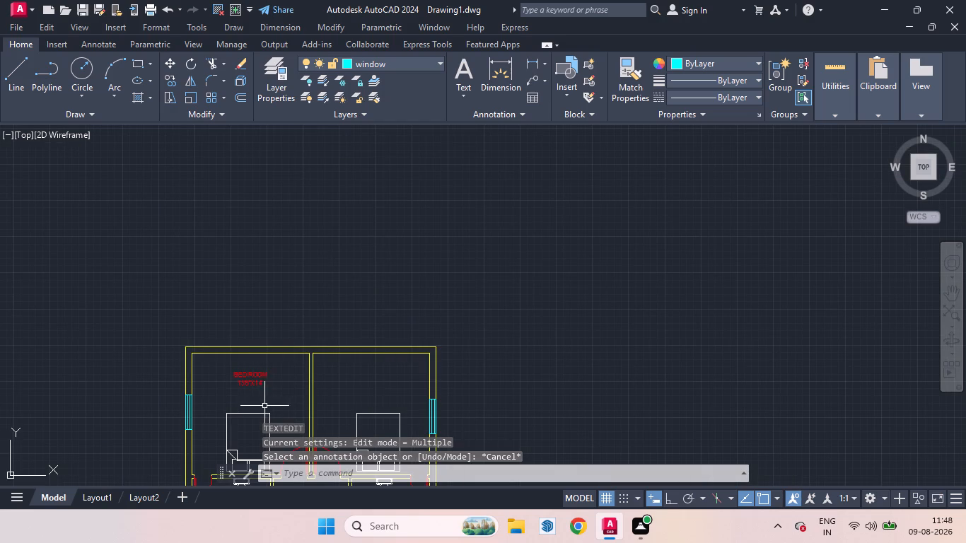
scroll(273, 399, down, 2)
scroll(310, 354, down, 2)
scroll(310, 349, up, 1)
scroll(311, 349, down, 3)
scroll(310, 382, up, 1)
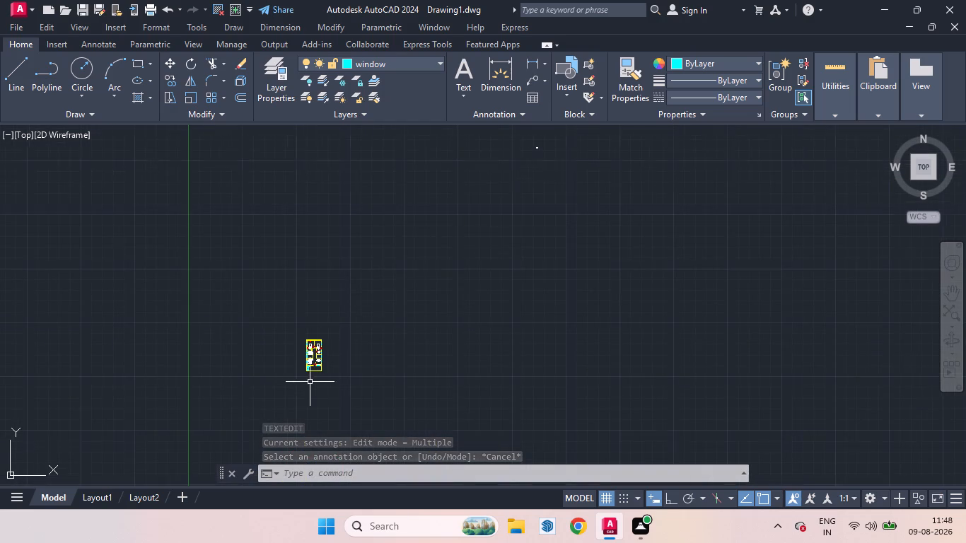
scroll(310, 382, up, 2)
scroll(327, 192, up, 3)
scroll(341, 252, down, 2)
scroll(337, 327, up, 3)
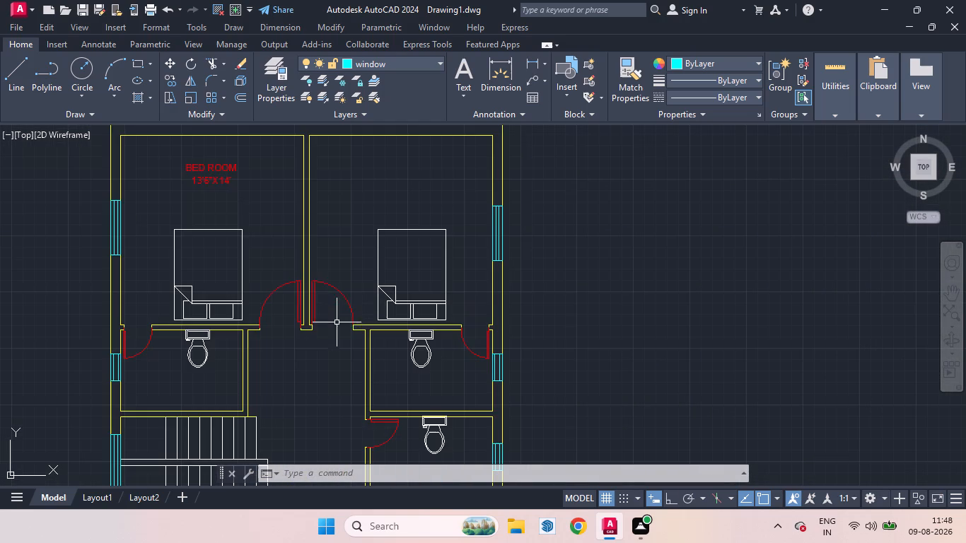
click(207, 169)
right_click(207, 174)
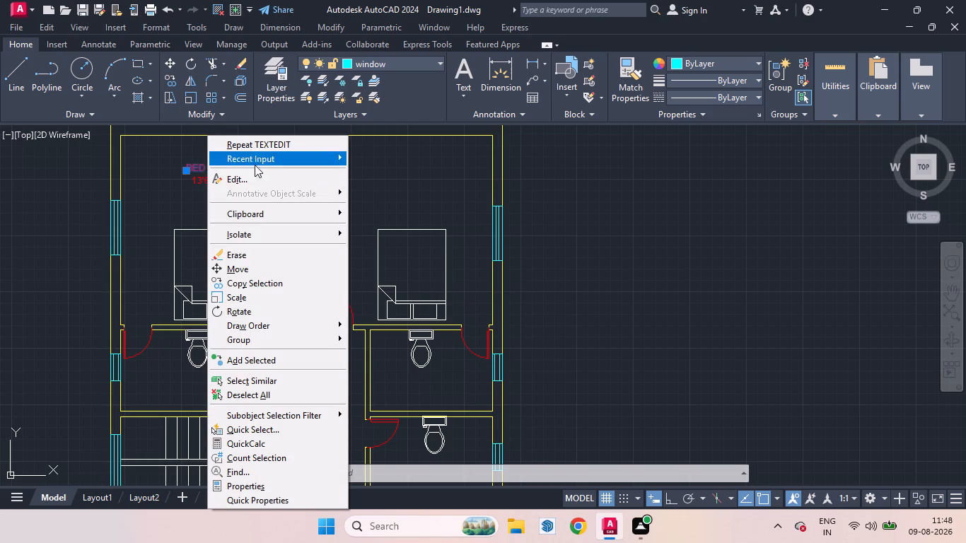
click(240, 485)
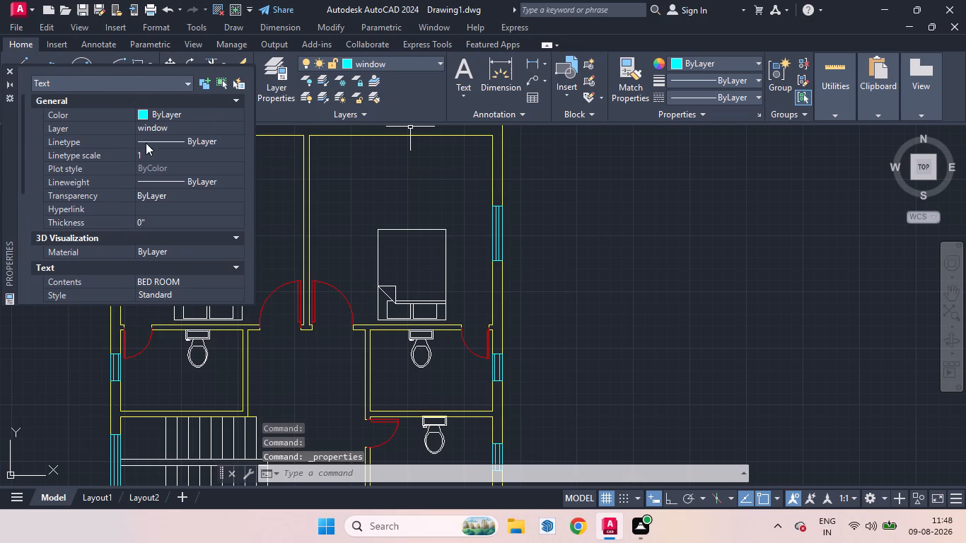
click(144, 112)
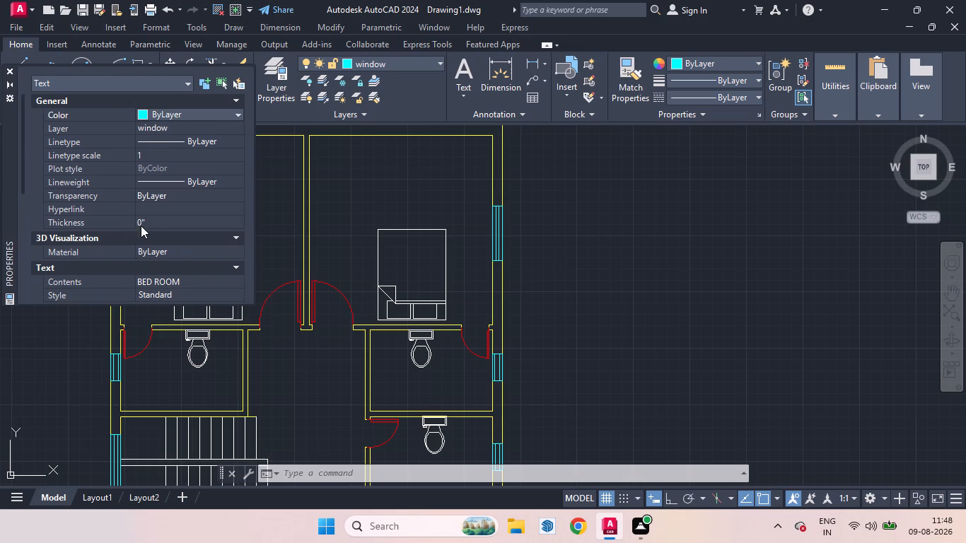
scroll(145, 192, down, 2)
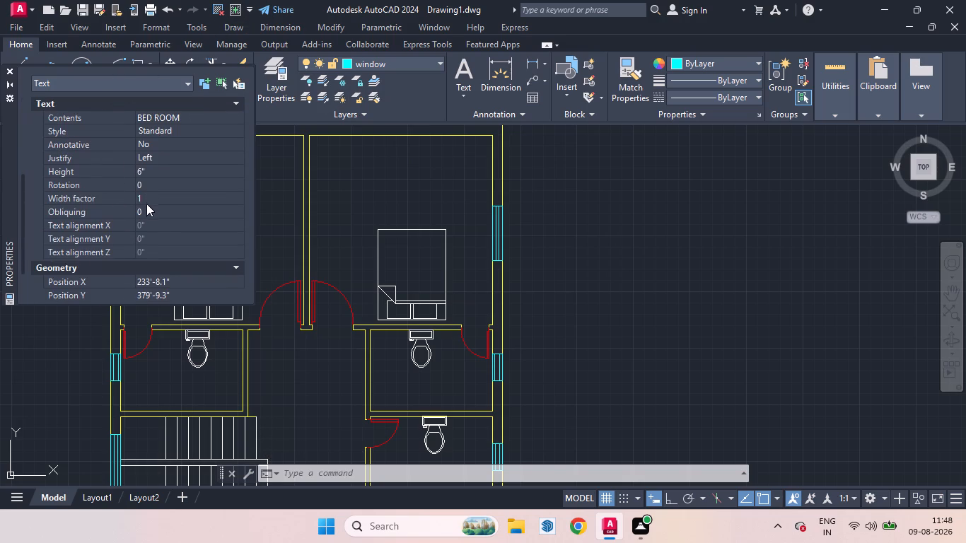
scroll(147, 212, down, 1)
scroll(150, 252, up, 2)
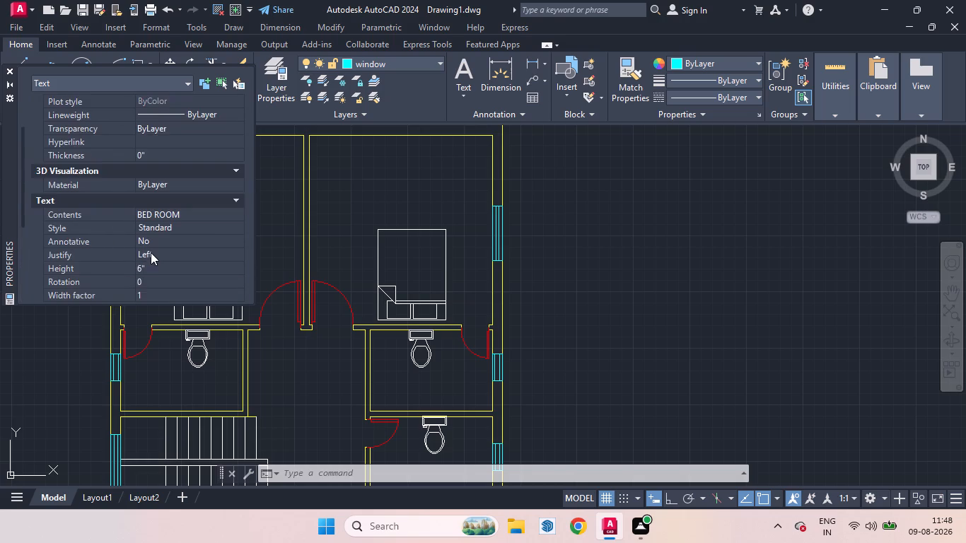
scroll(151, 255, up, 4)
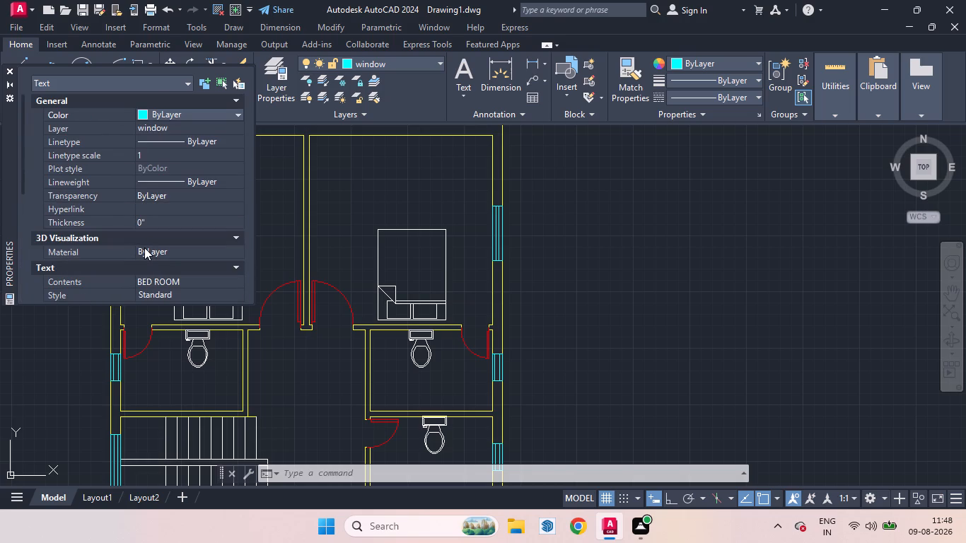
scroll(144, 247, up, 3)
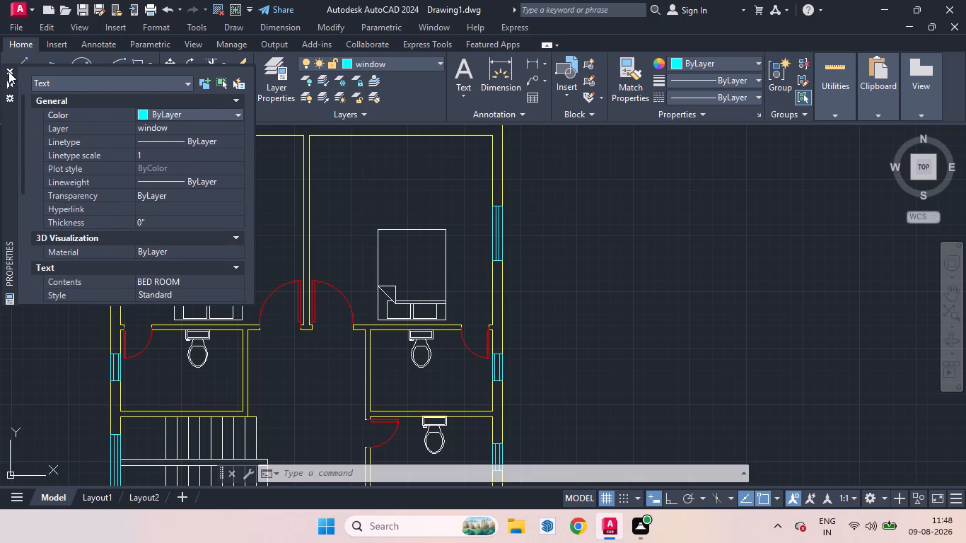
click(8, 71)
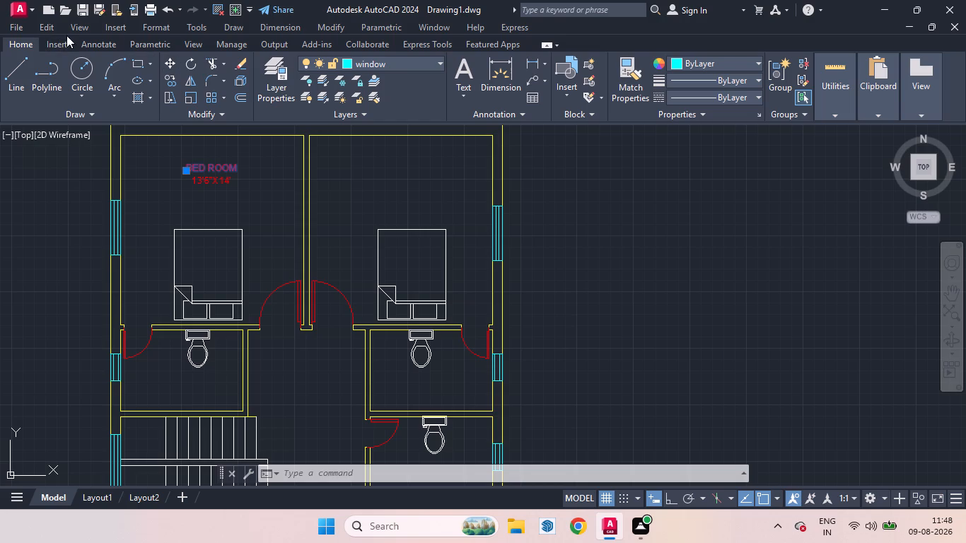
List the object data of the BED ROOM text.
click(703, 112)
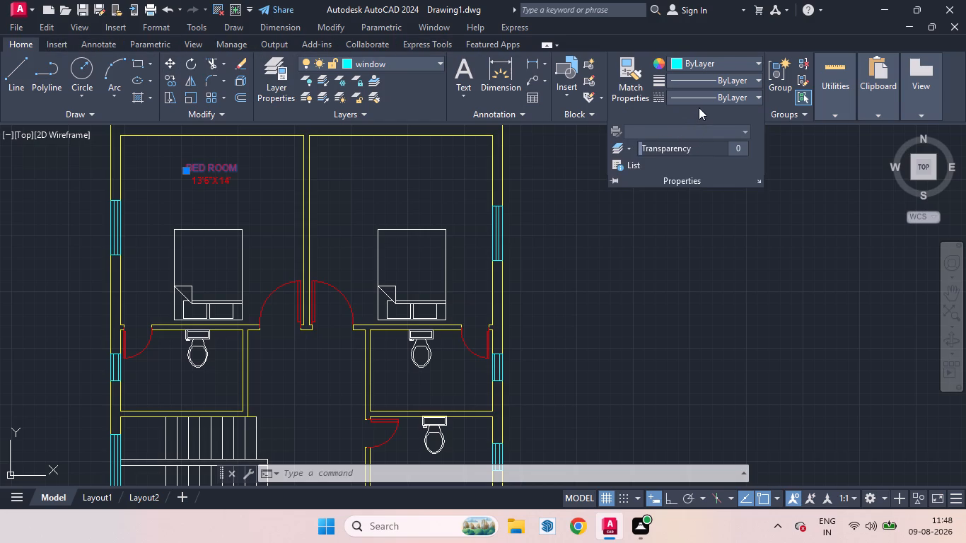
click(699, 107)
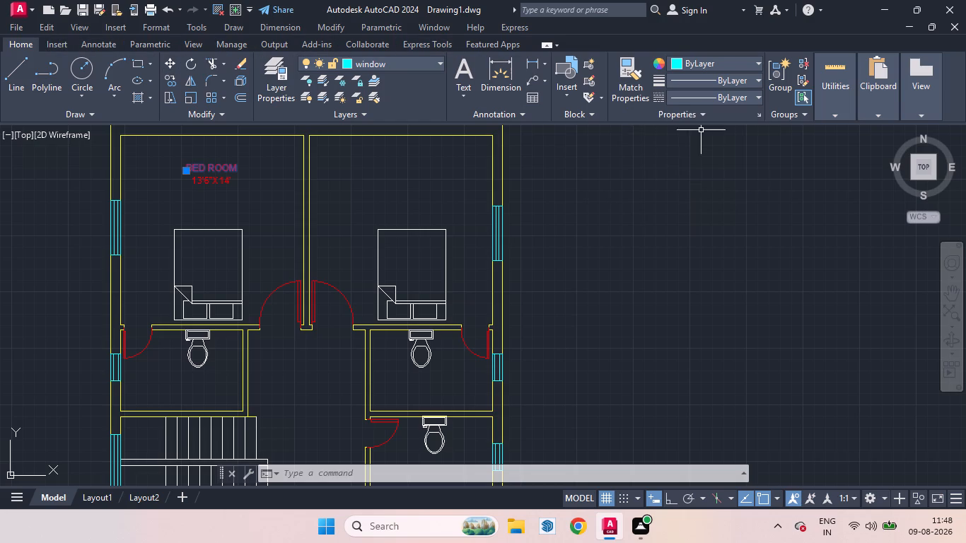
click(697, 109)
click(706, 181)
click(705, 112)
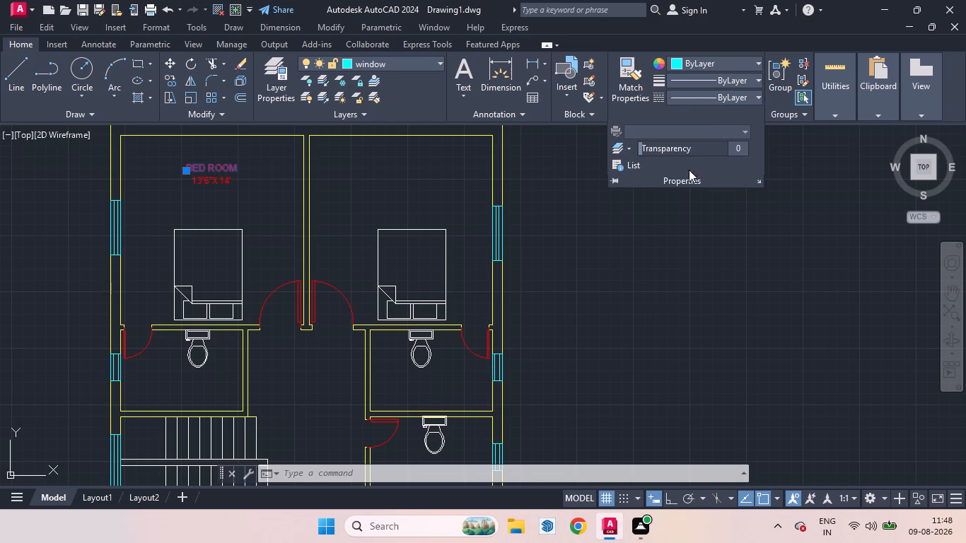
click(684, 184)
click(700, 118)
click(625, 165)
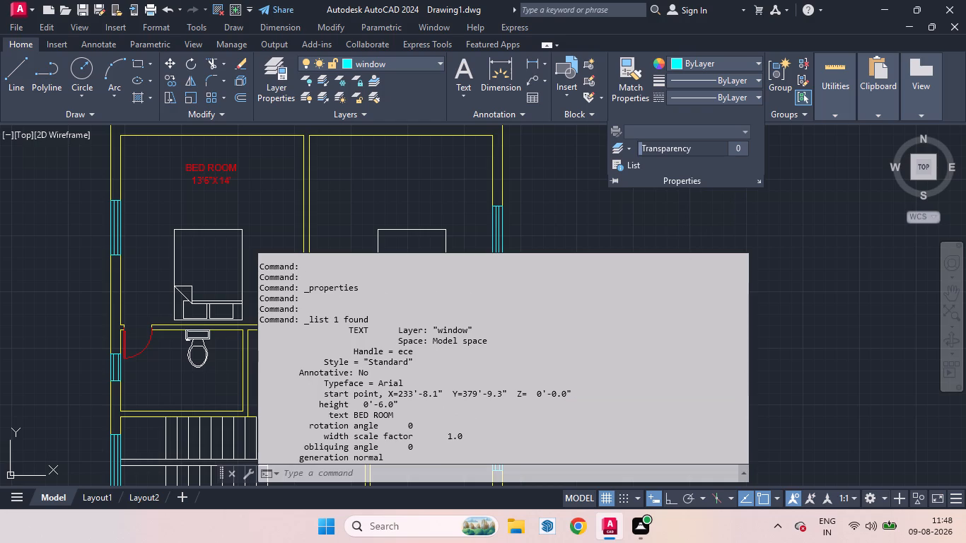
click(692, 230)
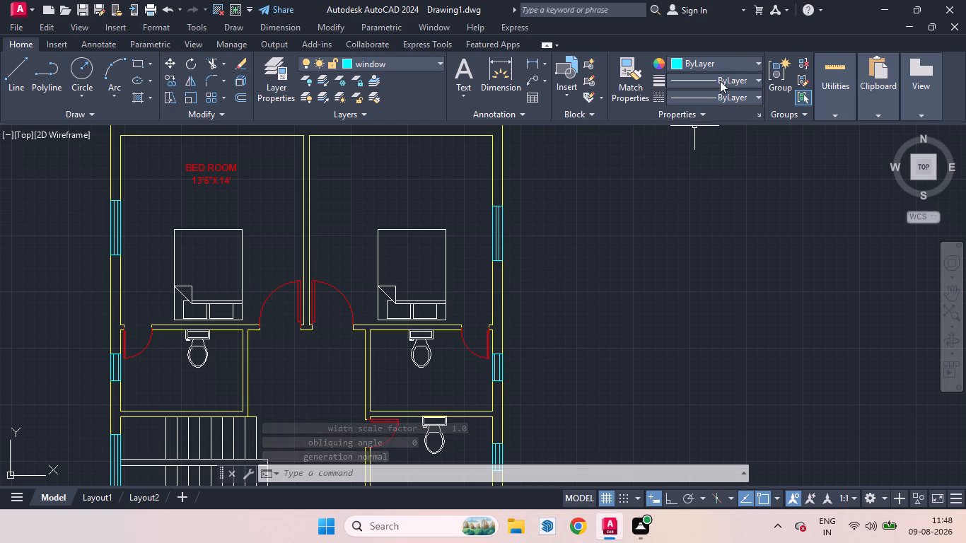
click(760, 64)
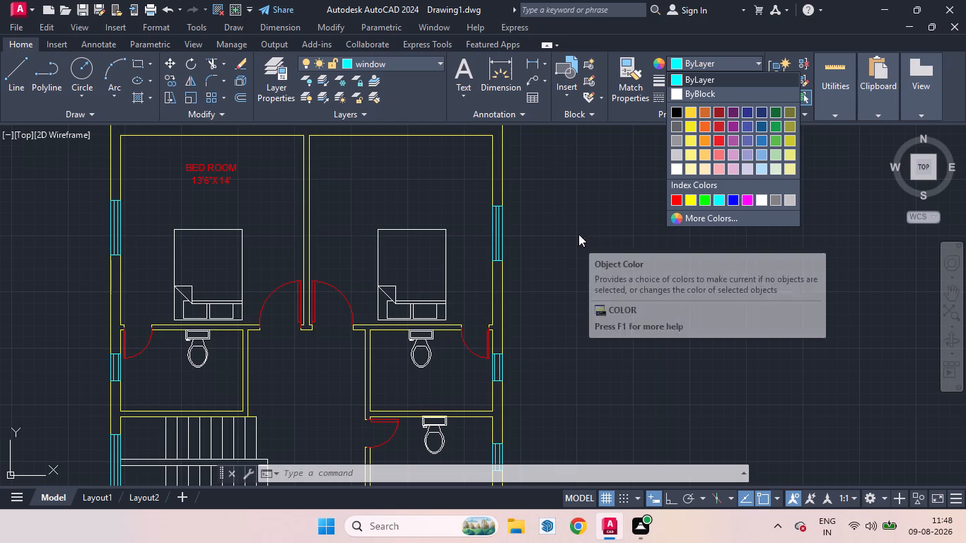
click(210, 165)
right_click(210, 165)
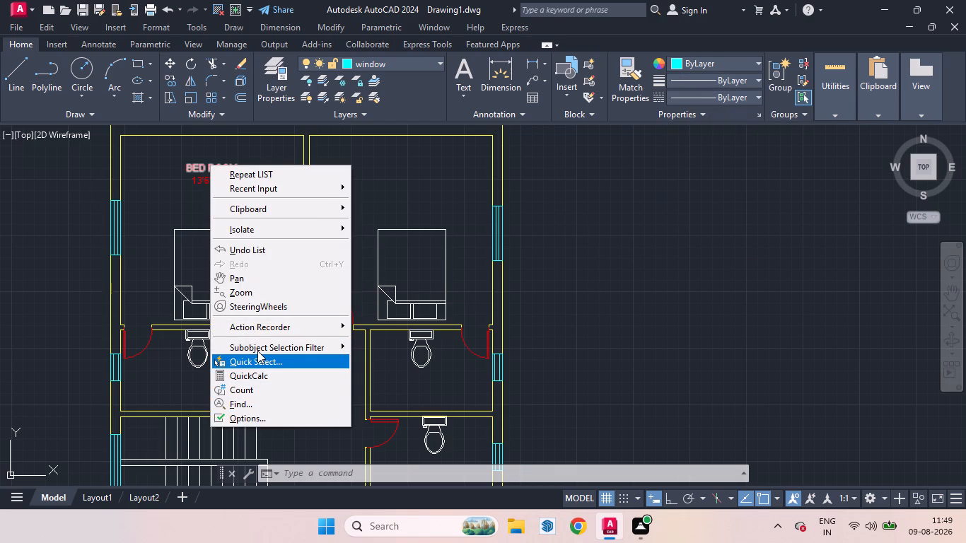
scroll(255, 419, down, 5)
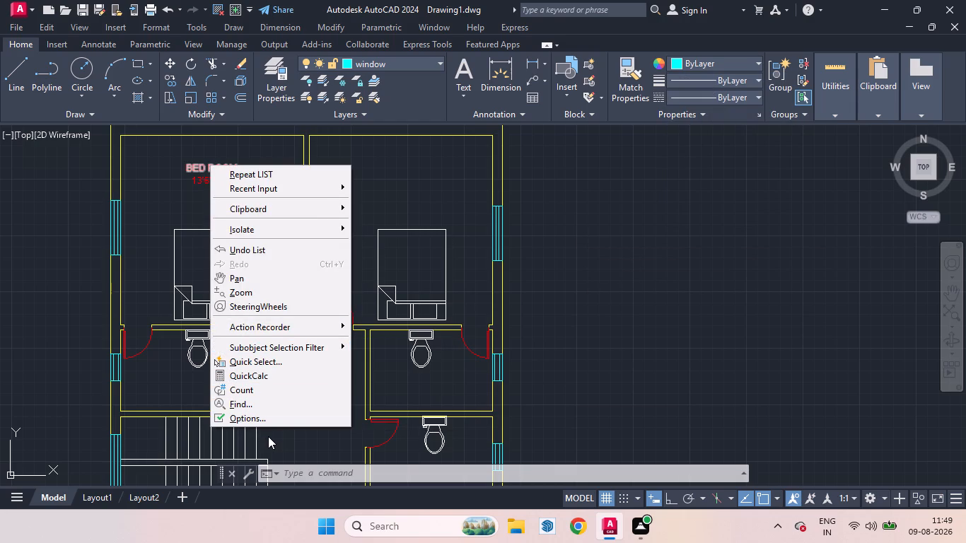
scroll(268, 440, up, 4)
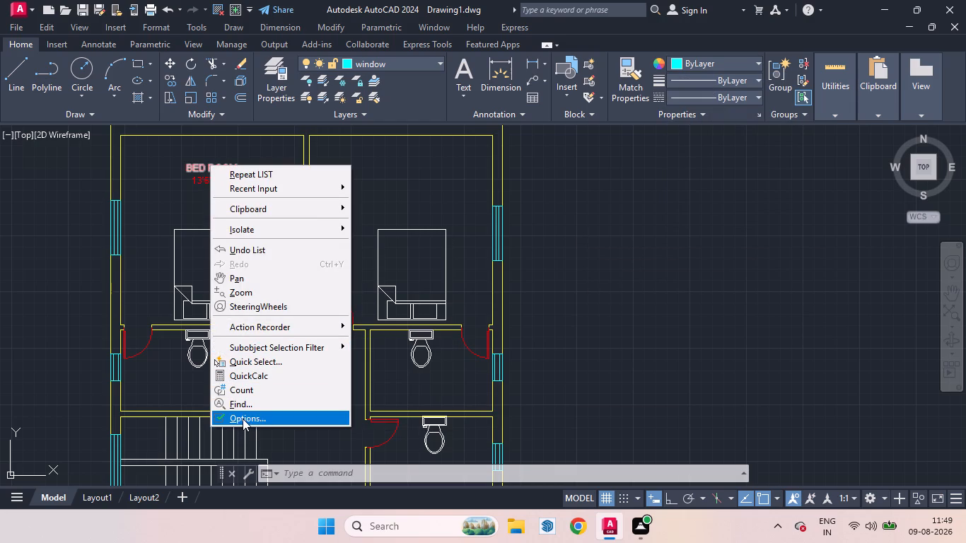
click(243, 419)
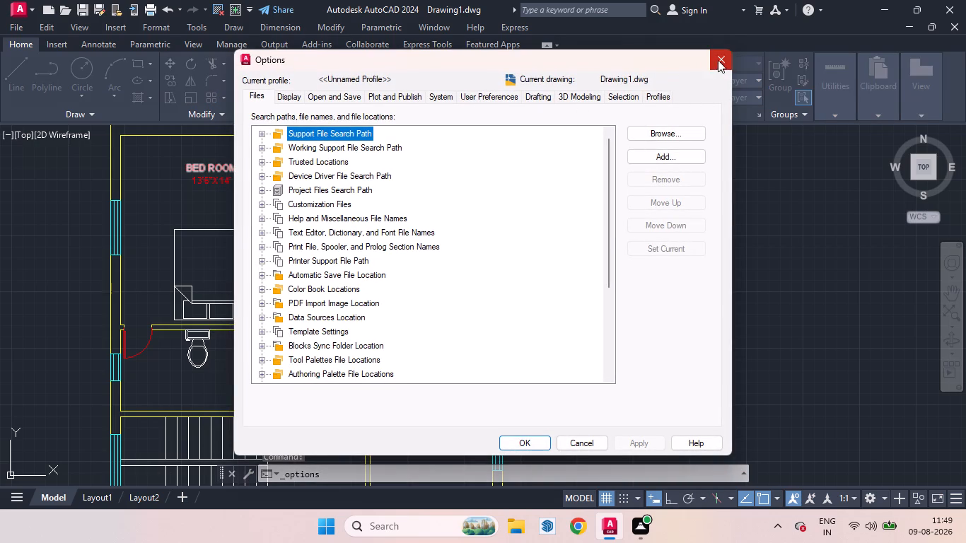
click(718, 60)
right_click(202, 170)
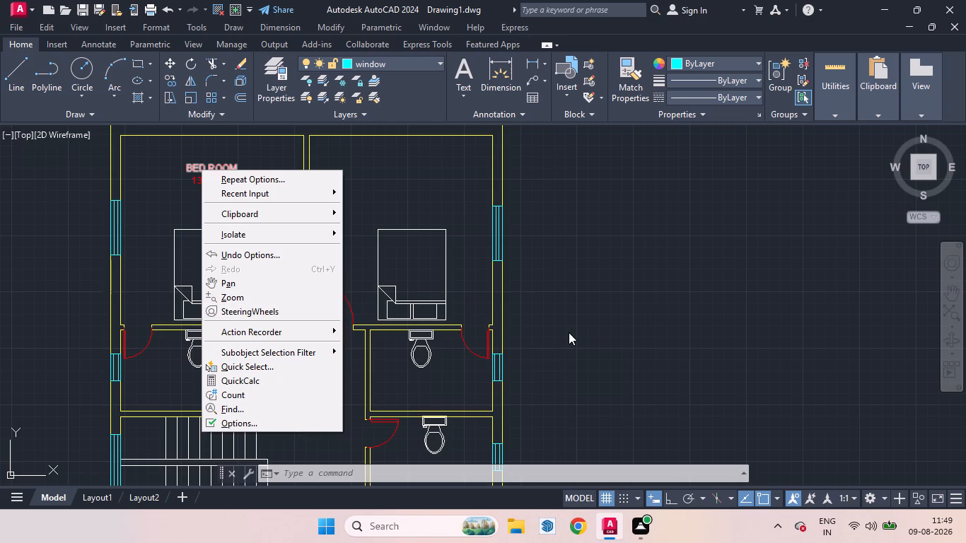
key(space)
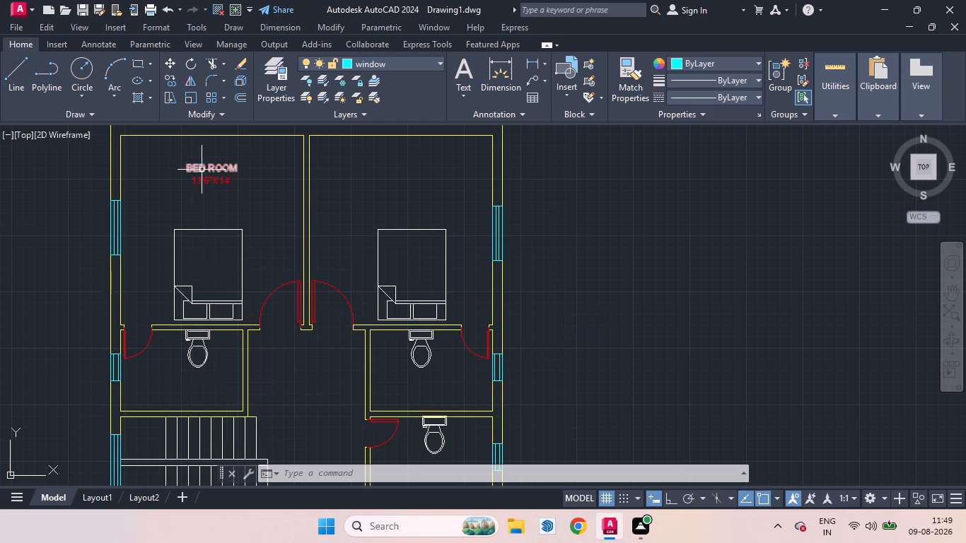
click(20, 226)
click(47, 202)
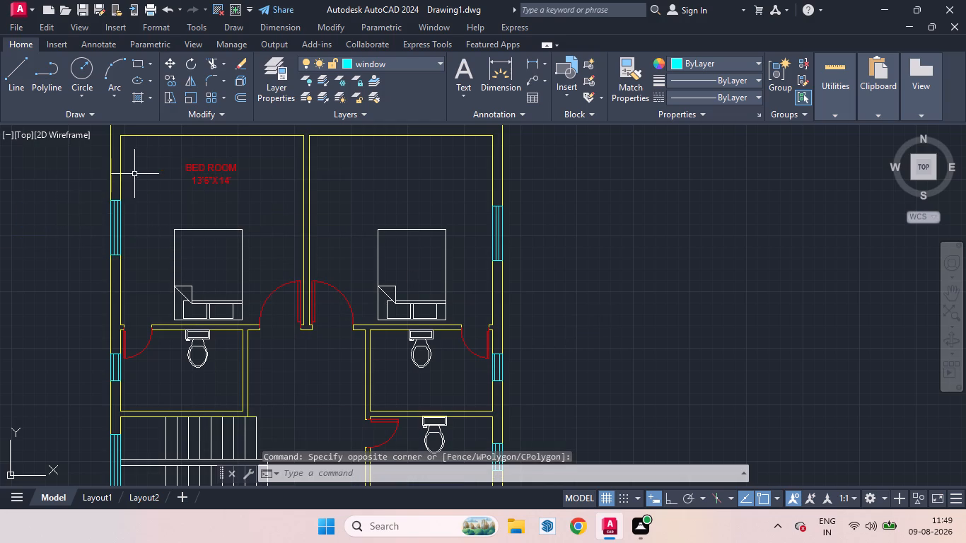
Examine the shared properties of the BED ROOM and 13'6"X14' text lines, including colour, layer and text settings.
click(195, 167)
click(212, 181)
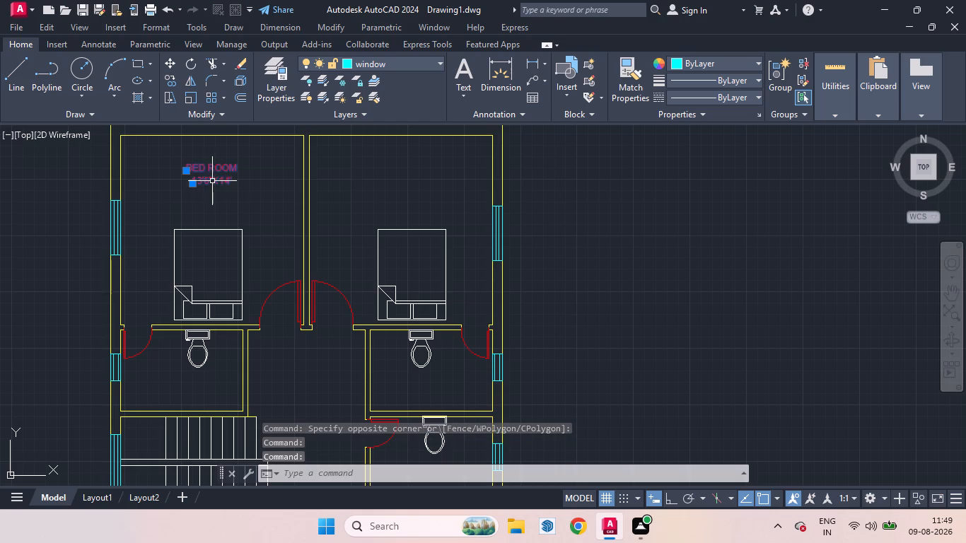
key(p)
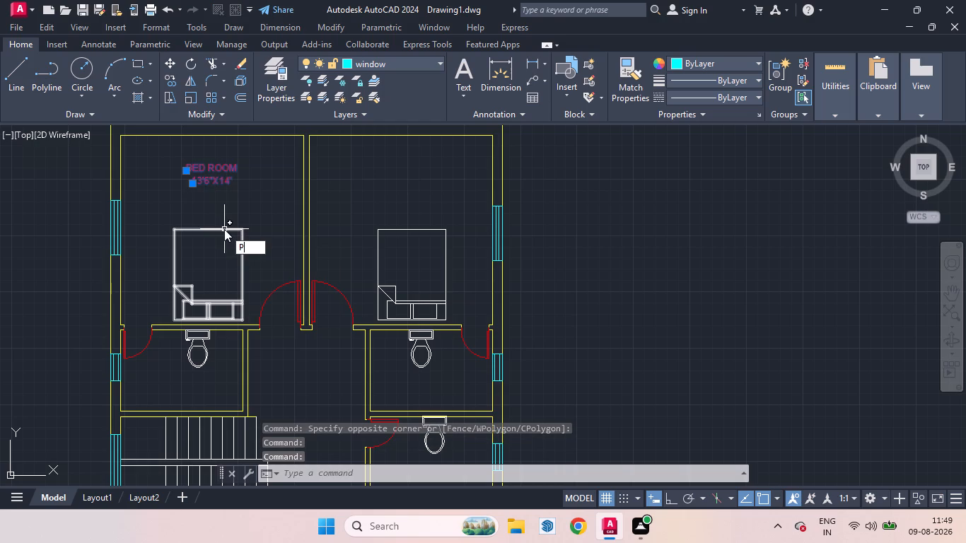
key(r)
key(Return)
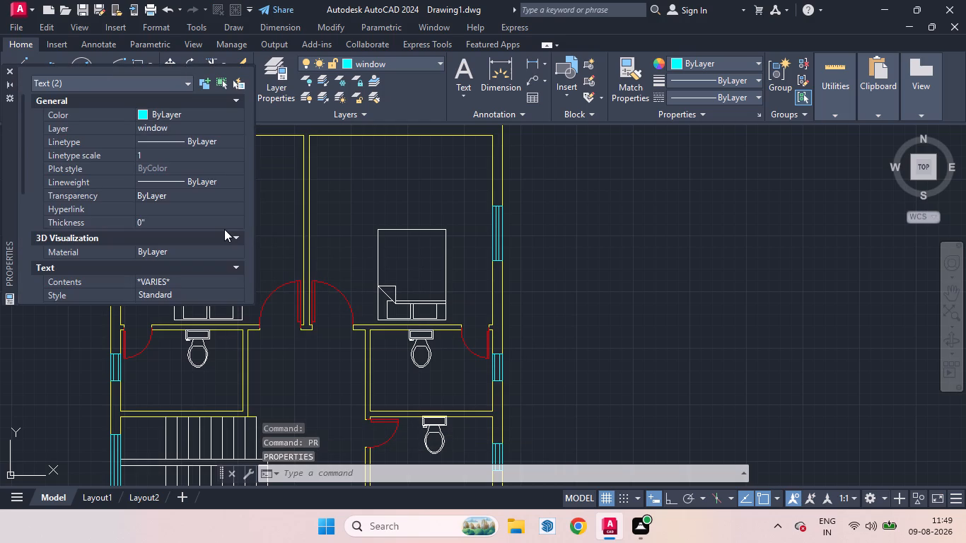
scroll(126, 160, down, 2)
scroll(132, 222, up, 1)
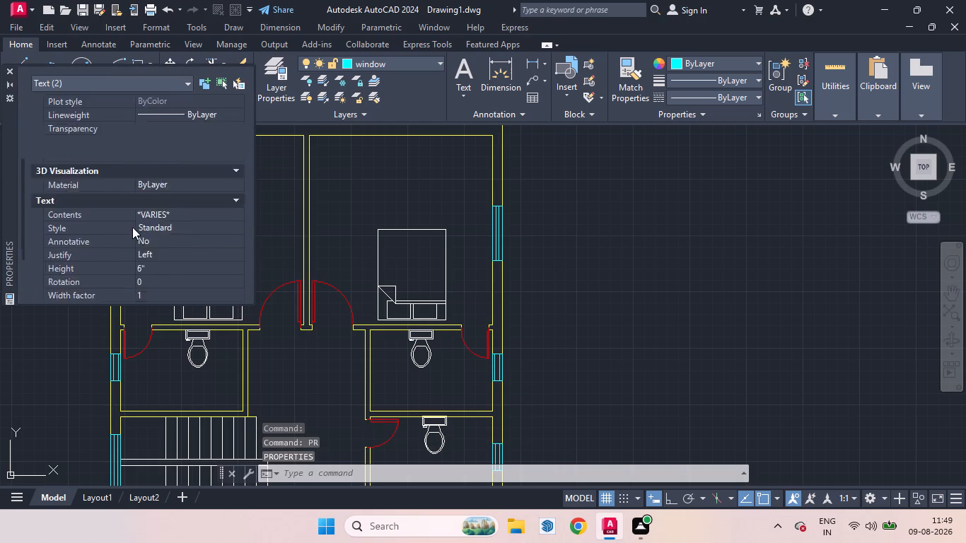
scroll(132, 227, up, 2)
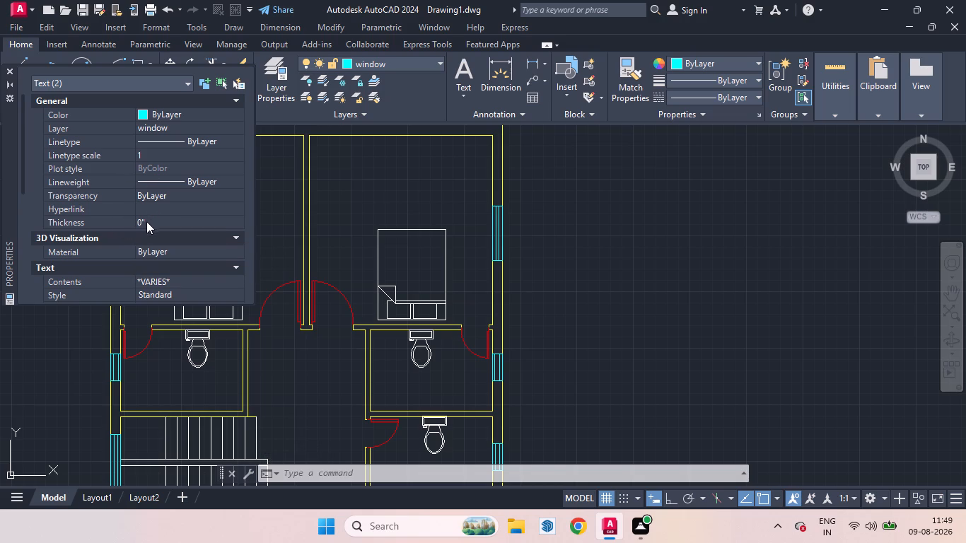
click(4, 70)
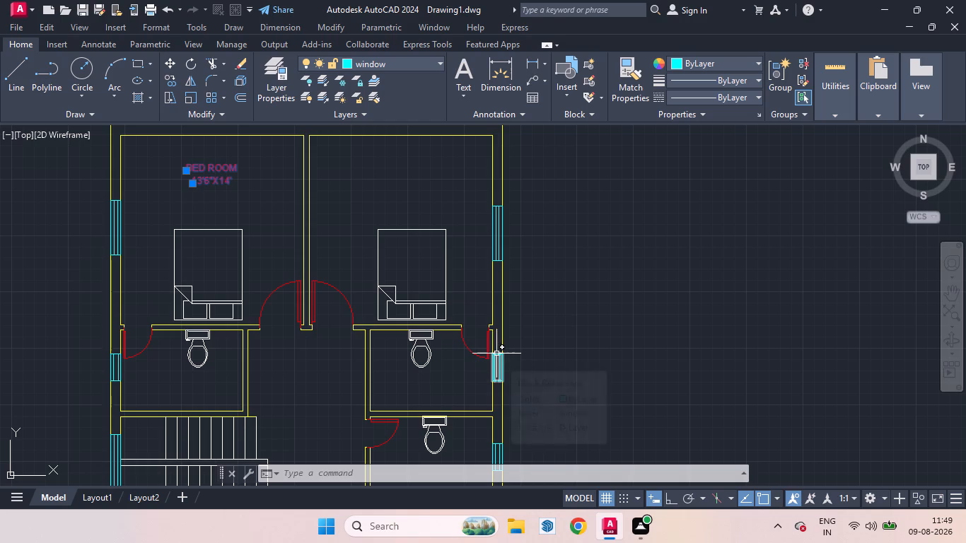
key(Escape)
Select the two lines of the bedroom label, BED ROOM and 13'6"X14'.
scroll(563, 358, down, 1)
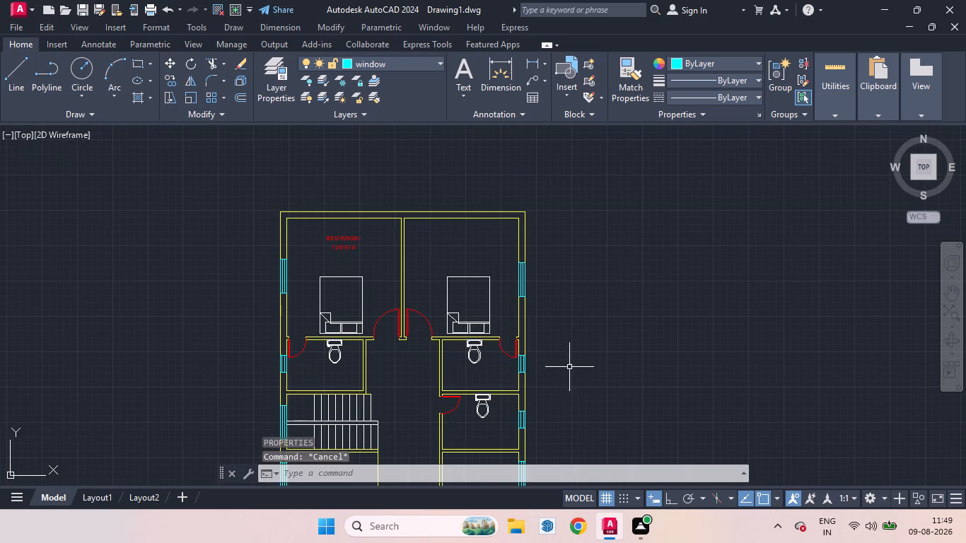
scroll(484, 293, down, 2)
scroll(462, 286, up, 3)
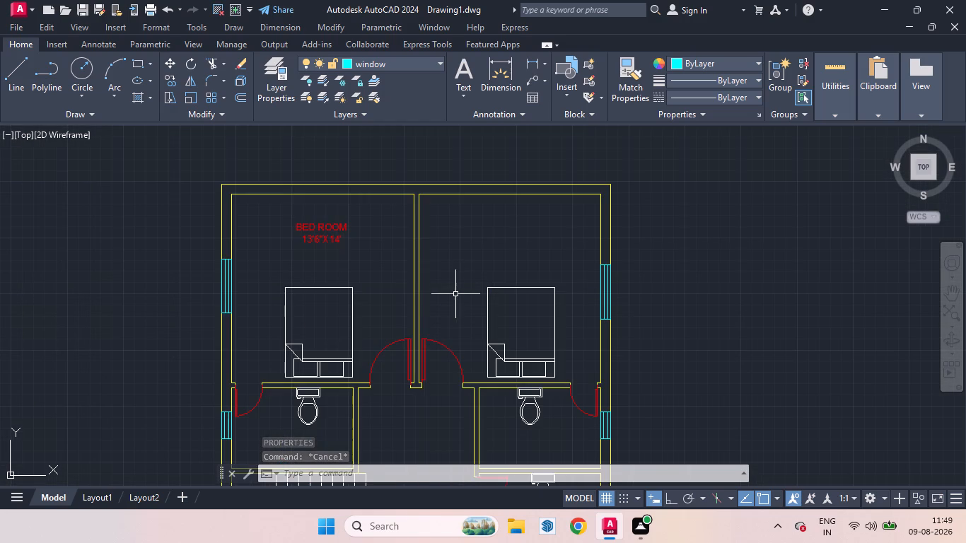
click(329, 226)
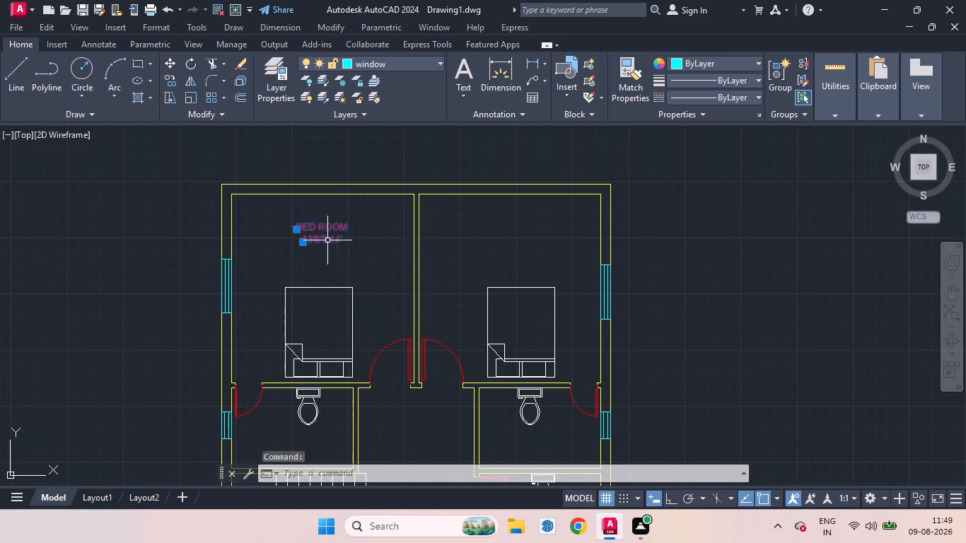